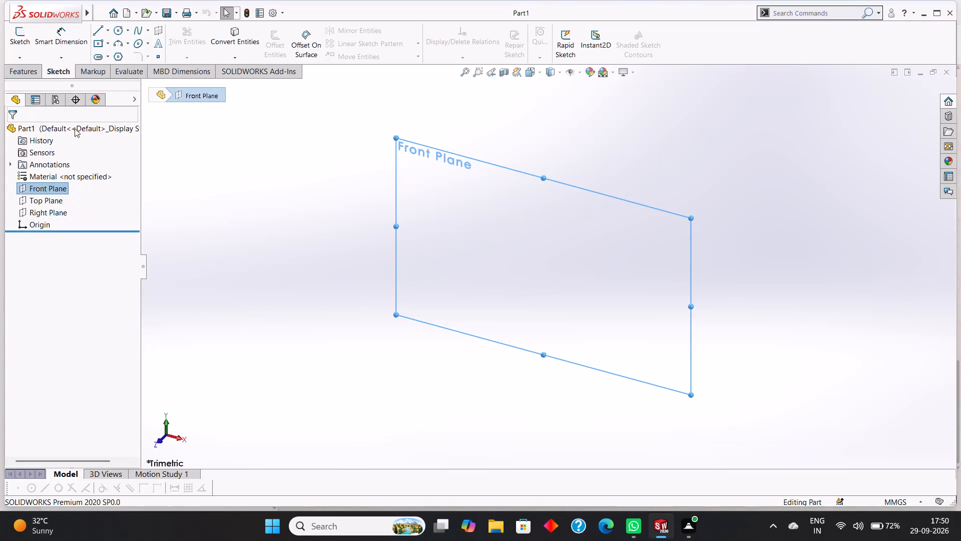
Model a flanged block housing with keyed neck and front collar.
Sketch a closed 110 mm by 110 mm square of lines on the Front Plane, starting at the origin.
{"action": "left_click", "coordinate": [98, 28]}
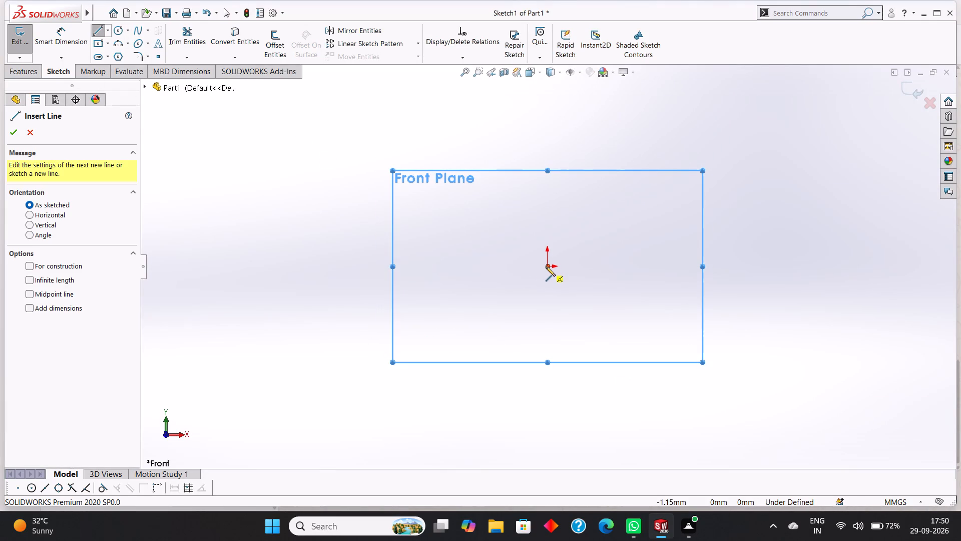
{"action": "left_click", "coordinate": [548, 266]}
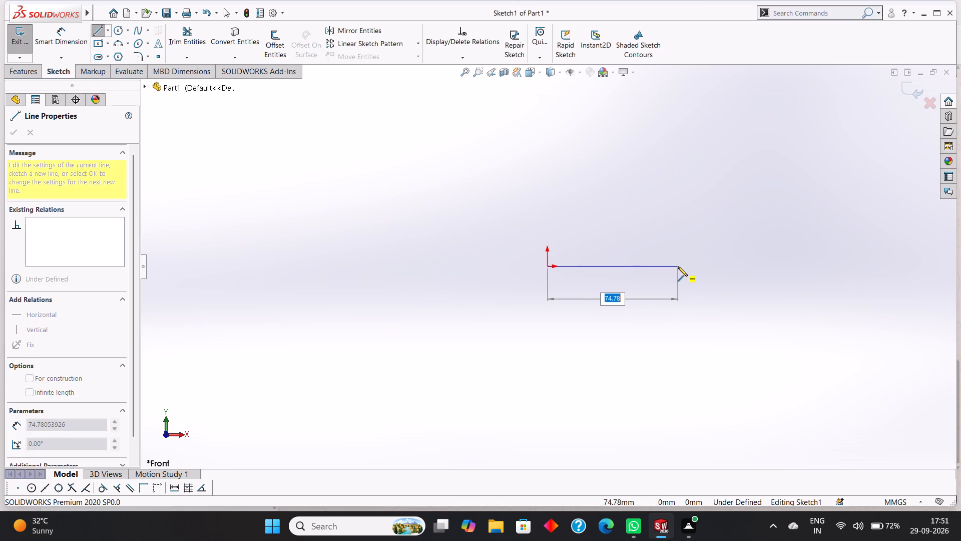
{"action": "type", "text": "110"}
{"action": "key", "text": "Return"}
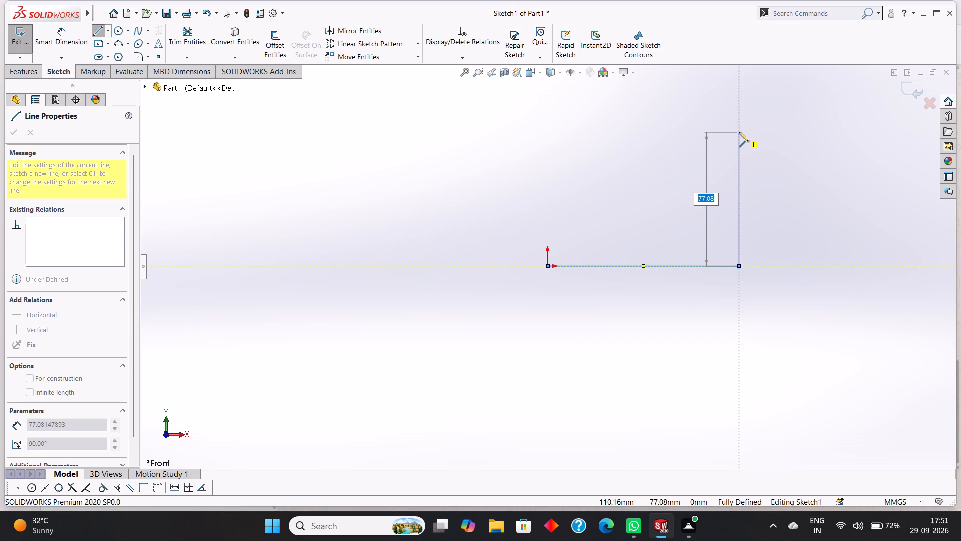
{"action": "type", "text": "110"}
{"action": "key", "text": "Return"}
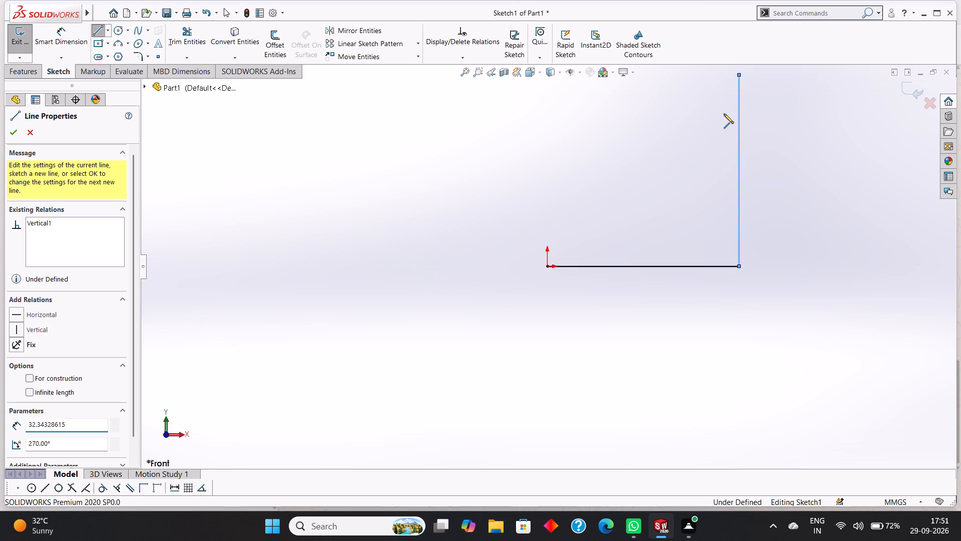
{"action": "scroll", "coordinate": [724, 114], "scroll_direction": "up", "scroll_amount": 2}
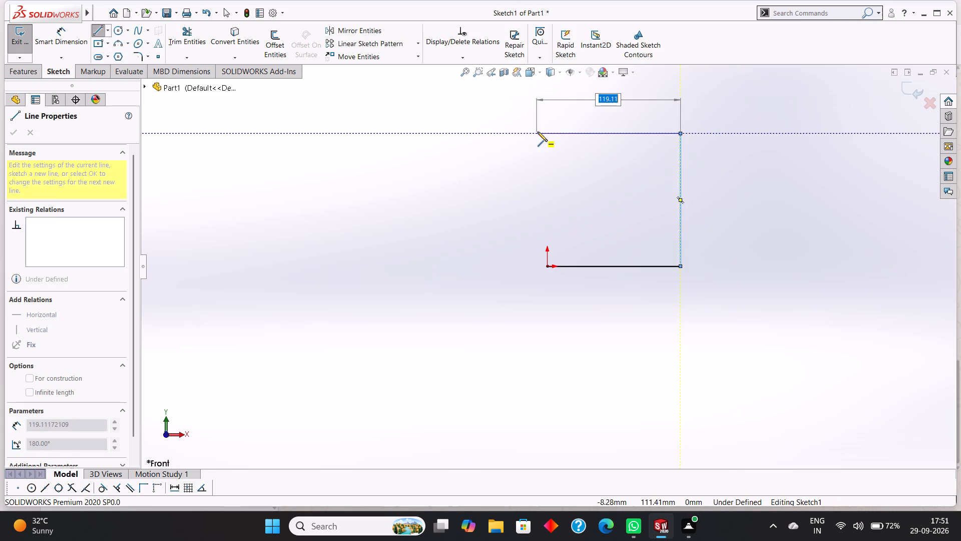
{"action": "left_click", "coordinate": [549, 135]}
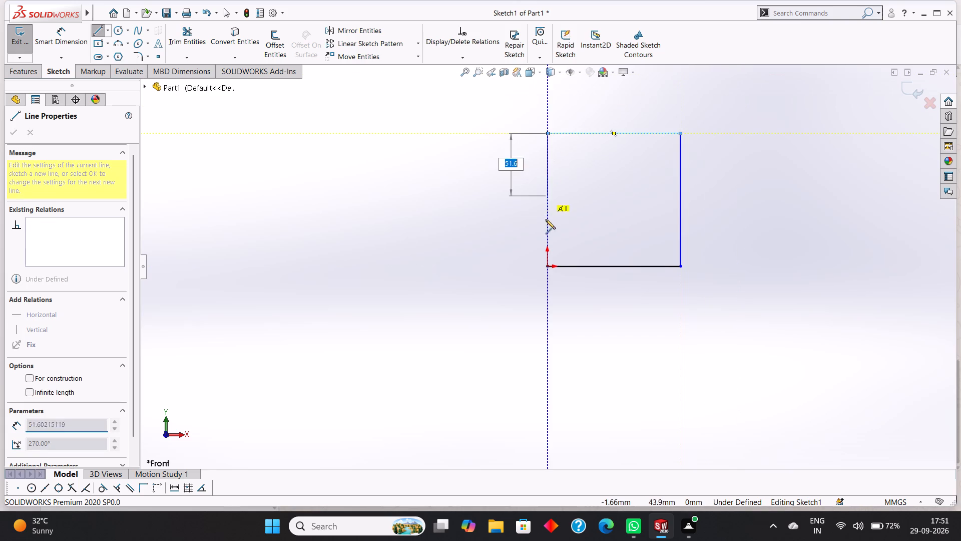
{"action": "left_click", "coordinate": [546, 265]}
{"action": "right_click", "coordinate": [435, 281]}
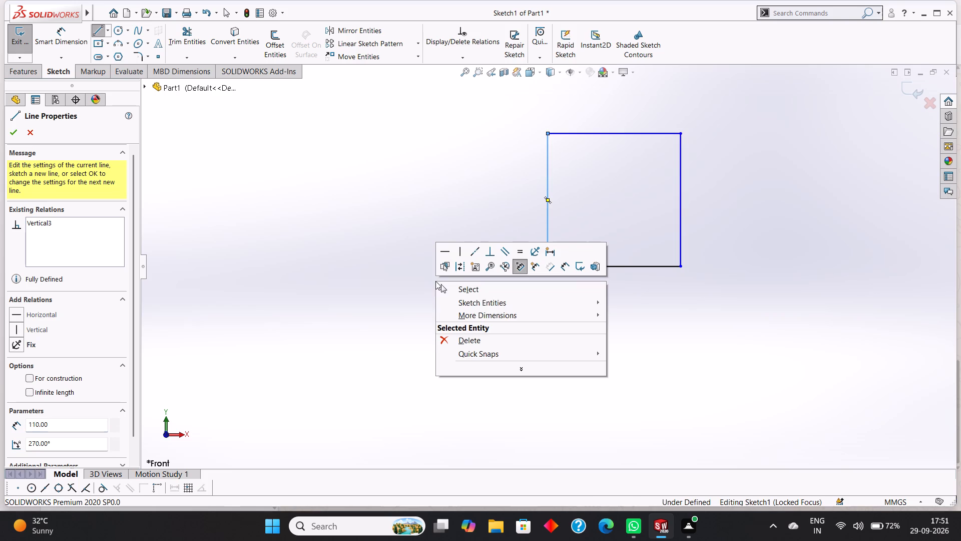
{"action": "left_click", "coordinate": [469, 288]}
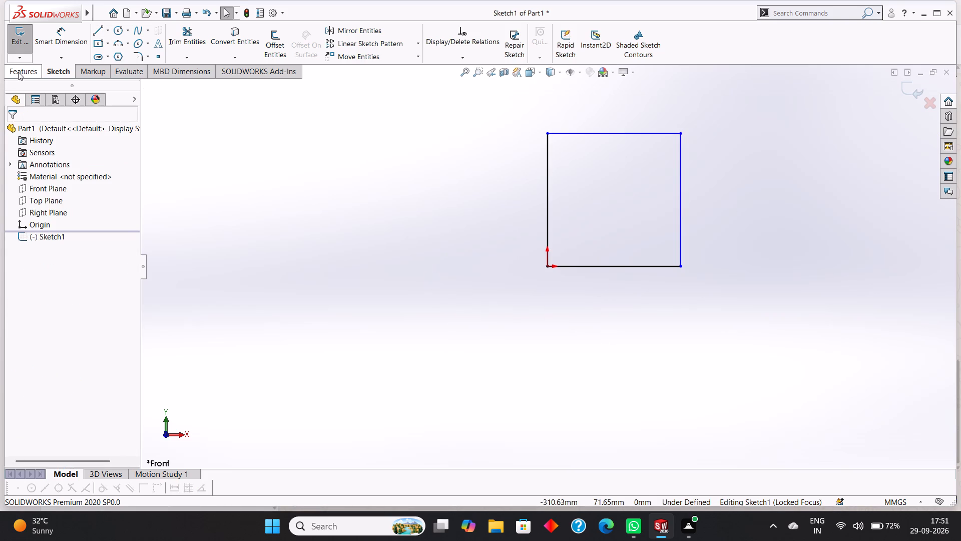
Dimension the square's bottom edge and its vertical side opposite the origin at 110 mm each.
{"action": "left_click", "coordinate": [62, 33]}
{"action": "left_click", "coordinate": [619, 267]}
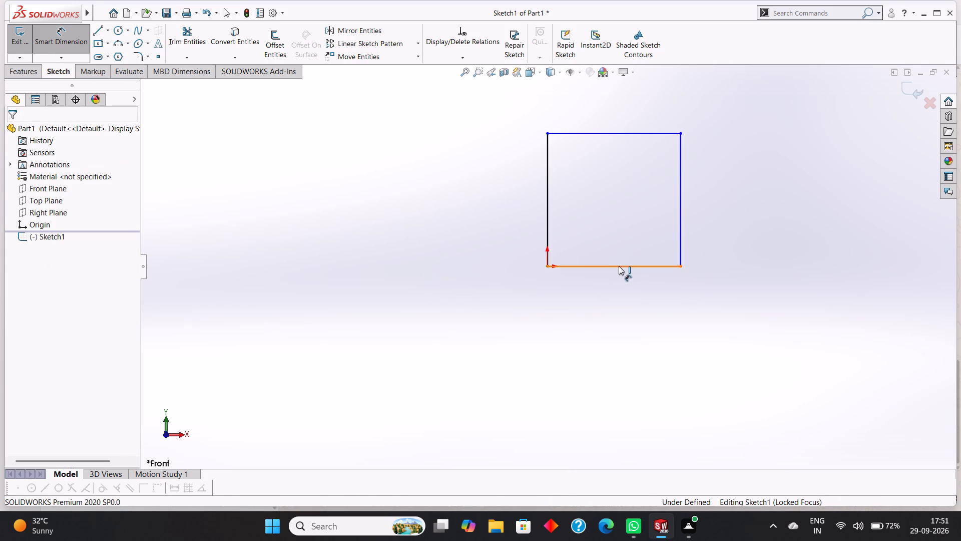
{"action": "left_click", "coordinate": [617, 328]}
{"action": "left_click", "coordinate": [681, 204]}
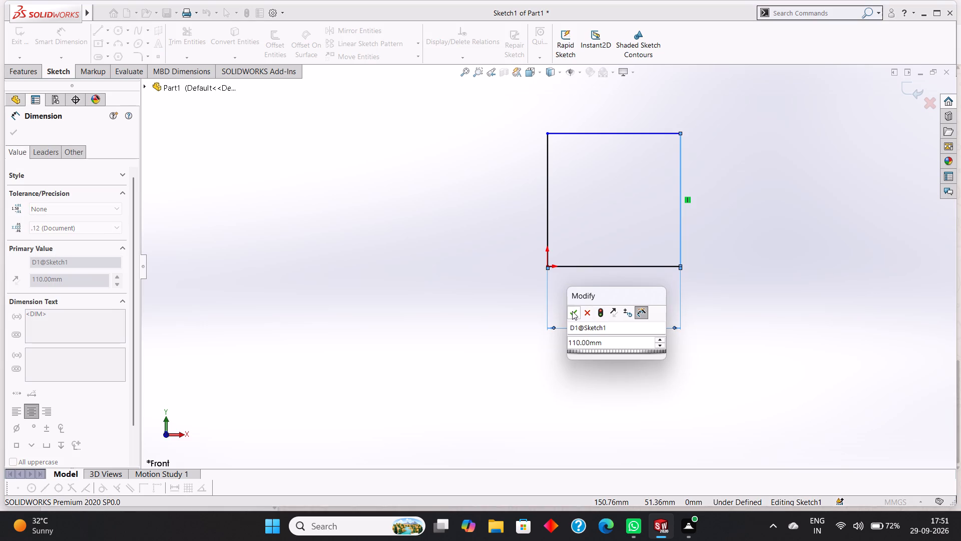
{"action": "left_click", "coordinate": [572, 311]}
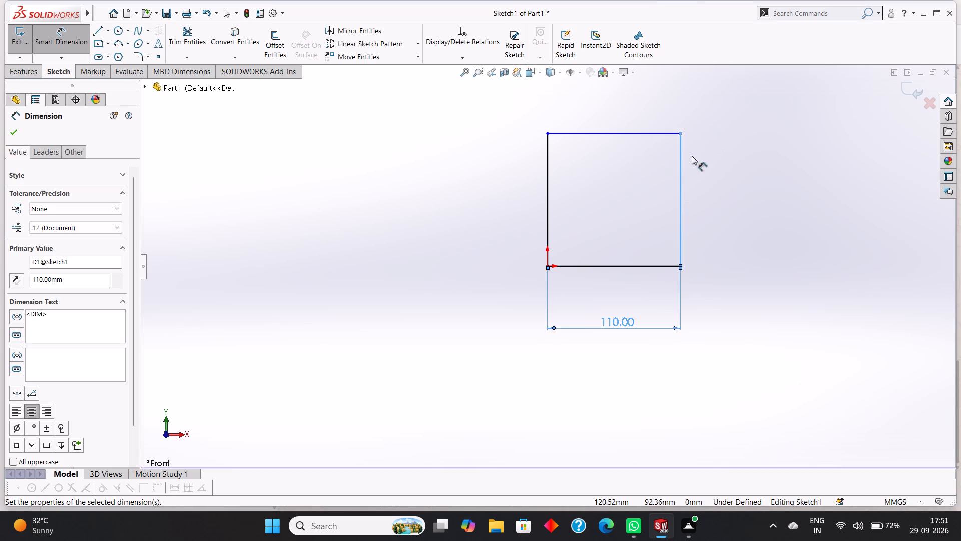
{"action": "left_click", "coordinate": [682, 161]}
{"action": "left_click", "coordinate": [737, 166]}
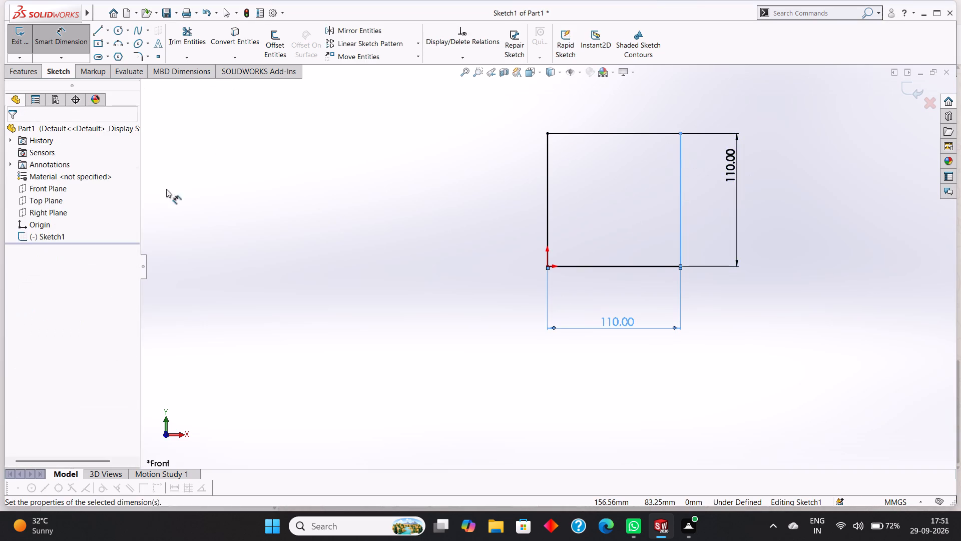
{"action": "left_click", "coordinate": [697, 149]}
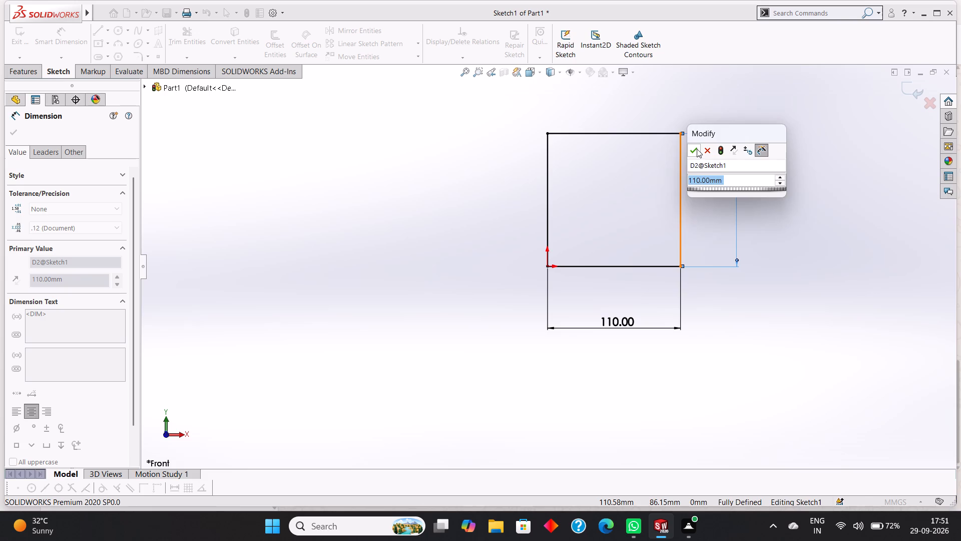
{"action": "left_click", "coordinate": [15, 133]}
Extrude the square sketch as a blind boss 11 mm deep.
{"action": "left_click", "coordinate": [26, 76]}
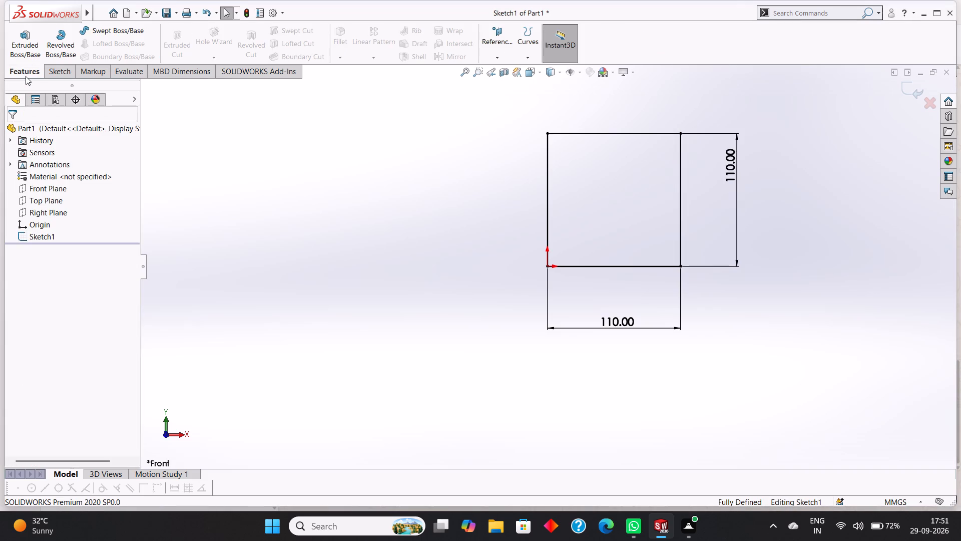
{"action": "left_click", "coordinate": [33, 43]}
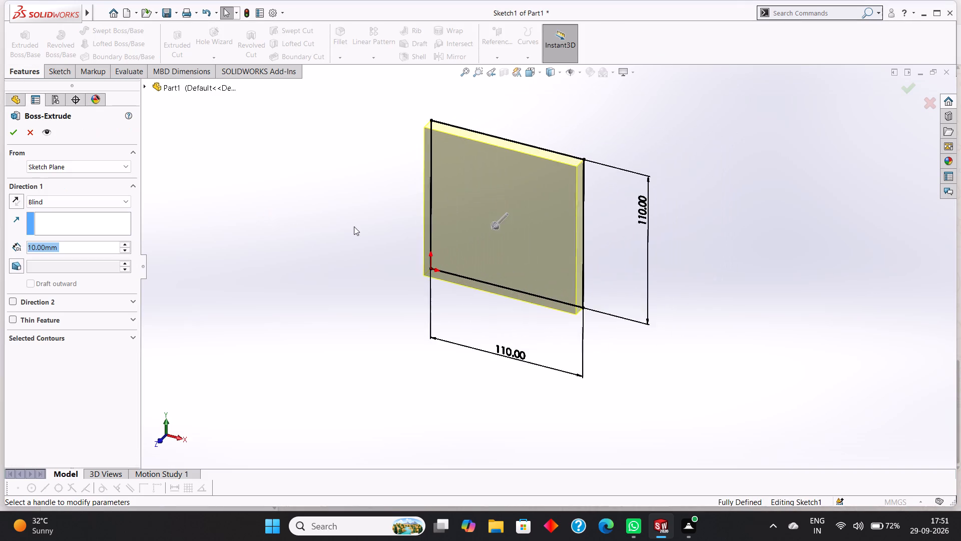
{"action": "type", "text": "11"}
{"action": "key", "text": "Return"}
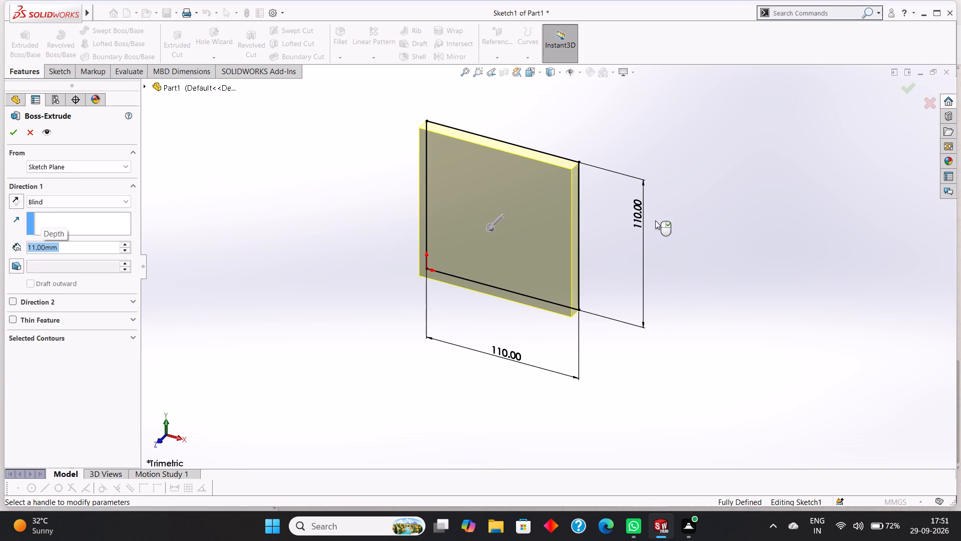
{"action": "left_click", "coordinate": [14, 132]}
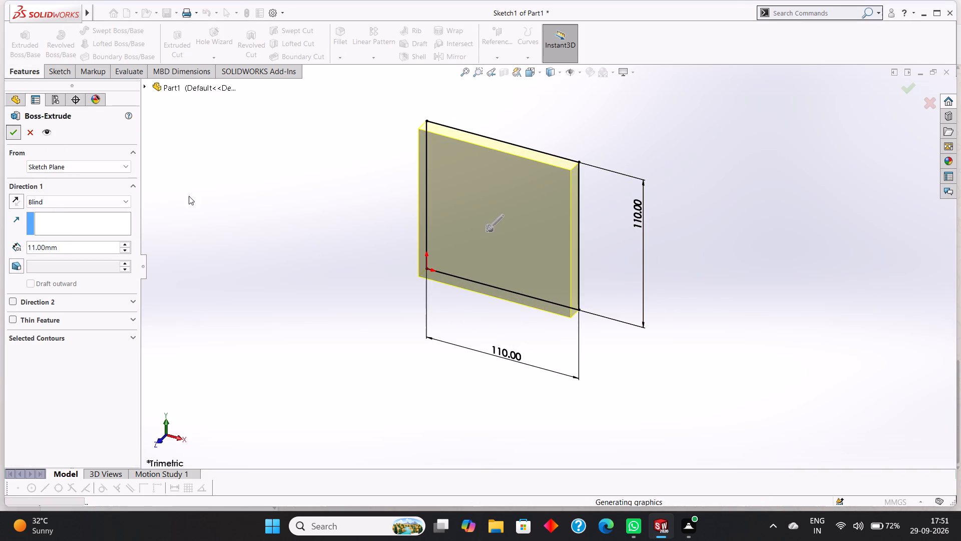
{"action": "left_click", "coordinate": [290, 235]}
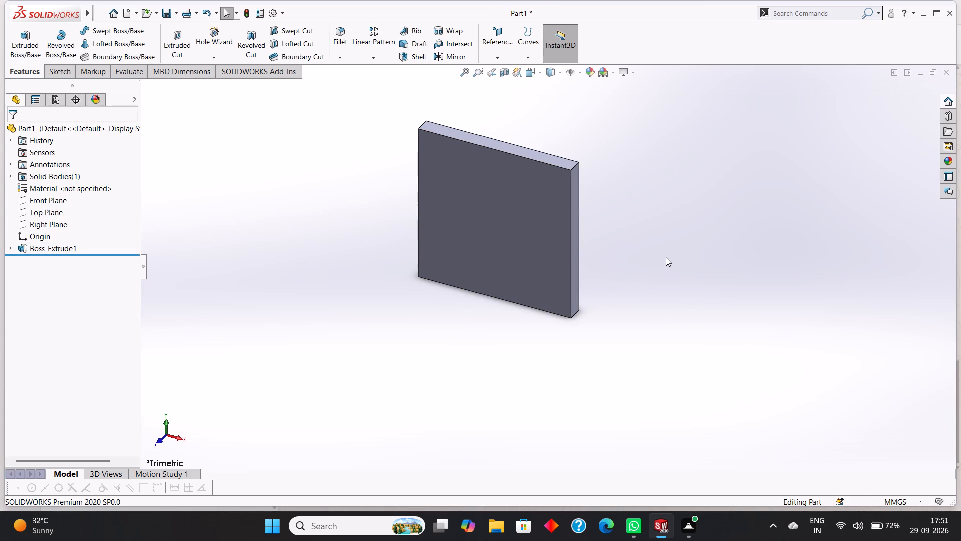
Start a new sketch on the plate's large front face and view it face-on.
{"action": "middle_click_drag", "start_coordinate": [667, 257], "coordinate": [640, 254]}
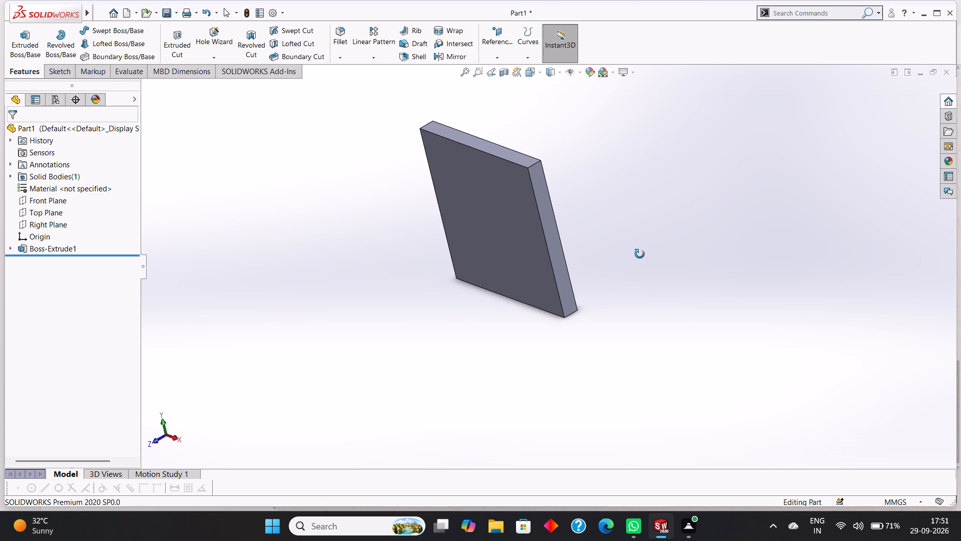
{"action": "middle_click_drag", "start_coordinate": [640, 254], "coordinate": [642, 254]}
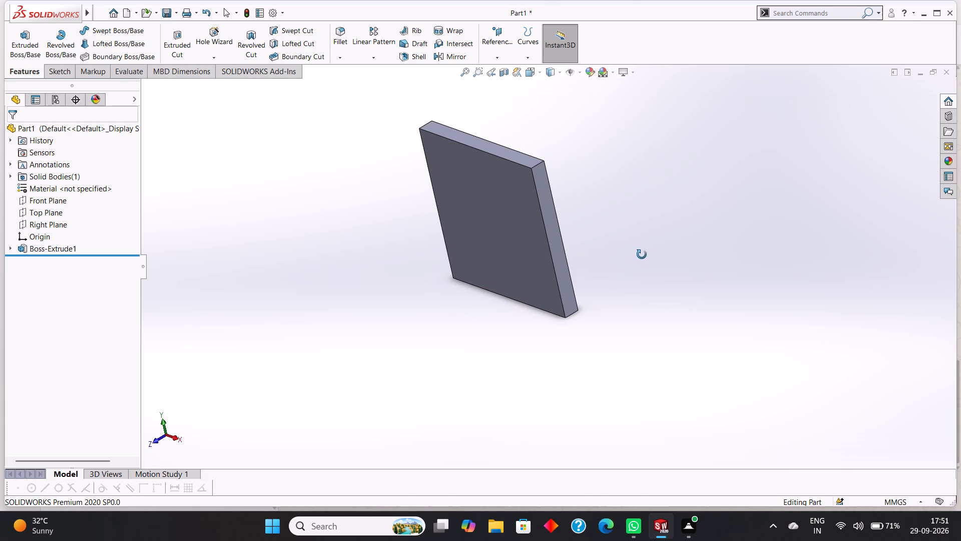
{"action": "middle_click_drag", "start_coordinate": [642, 254], "coordinate": [653, 249]}
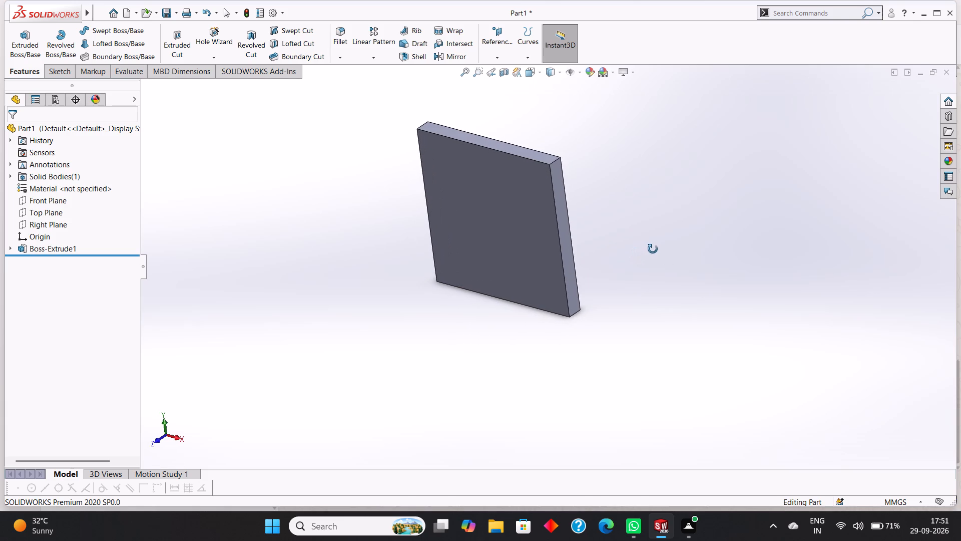
{"action": "middle_click_drag", "start_coordinate": [653, 249], "coordinate": [668, 236]}
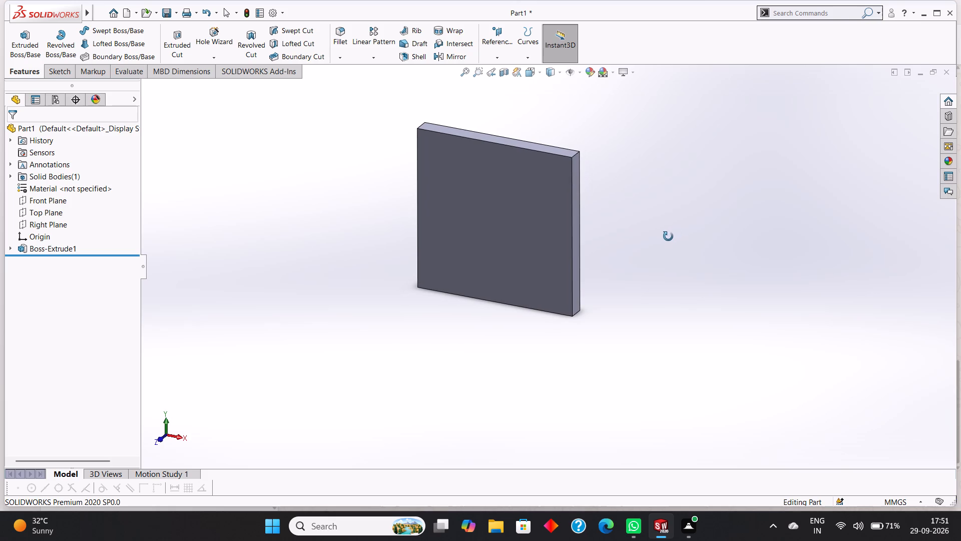
{"action": "middle_click_drag", "start_coordinate": [668, 236], "coordinate": [691, 230]}
{"action": "left_click", "coordinate": [510, 189]}
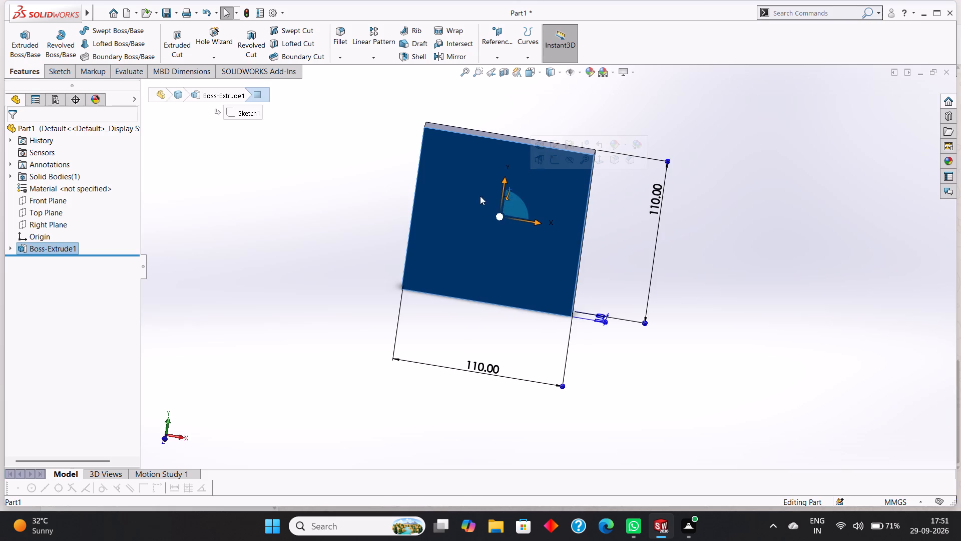
{"action": "right_click", "coordinate": [464, 188]}
{"action": "left_click", "coordinate": [488, 176]}
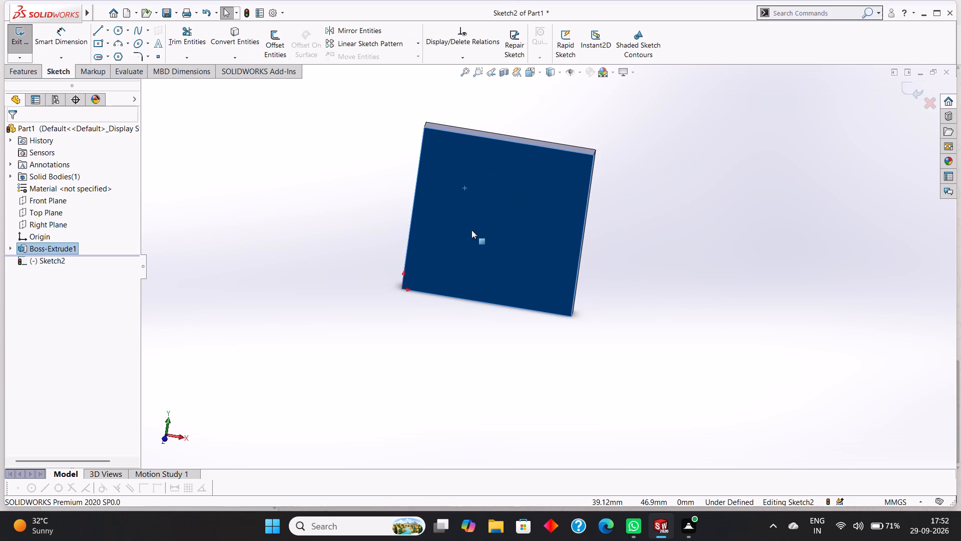
{"action": "key", "text": "ctrl+8"}
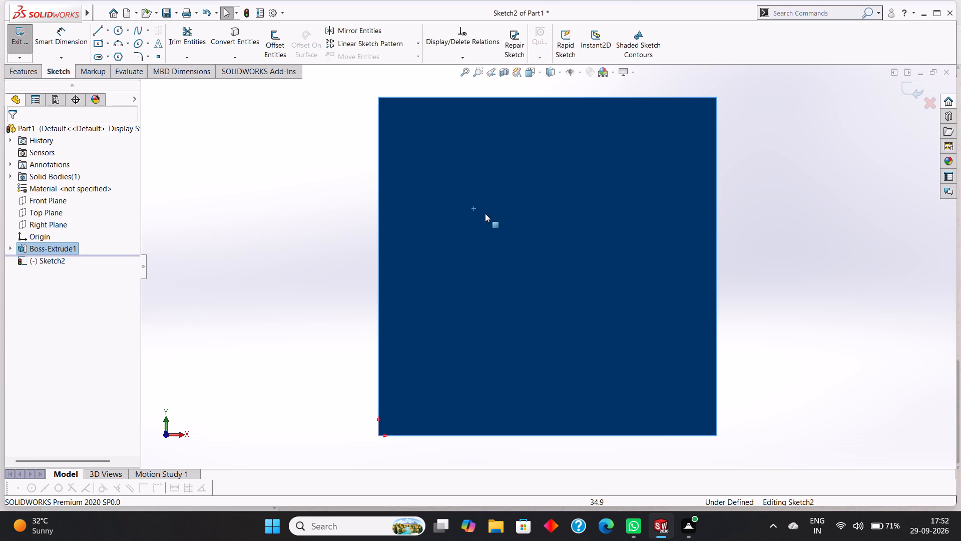
{"action": "key", "text": "Escape"}
{"action": "key", "text": "Escape"}
{"action": "key", "text": "Escape"}
{"action": "key", "text": "Escape"}
{"action": "key", "text": "Escape"}
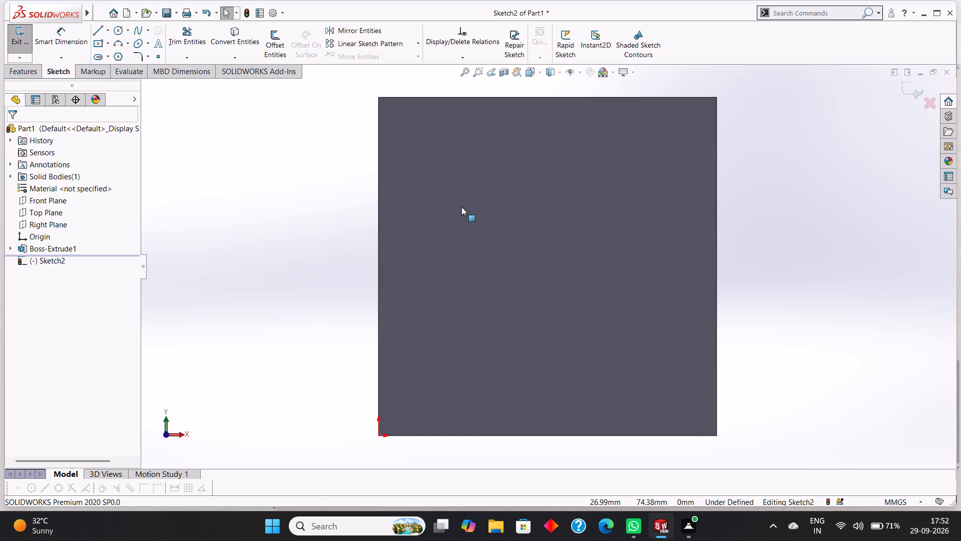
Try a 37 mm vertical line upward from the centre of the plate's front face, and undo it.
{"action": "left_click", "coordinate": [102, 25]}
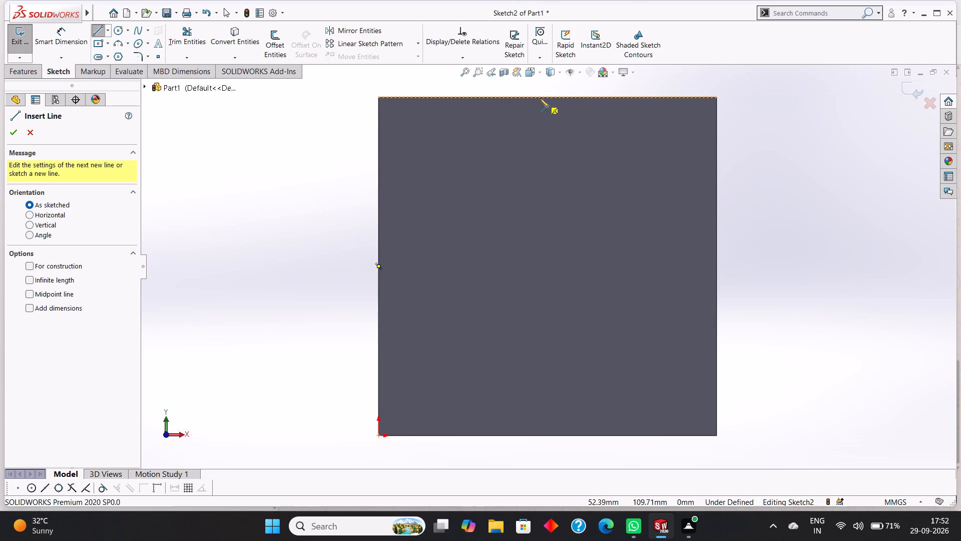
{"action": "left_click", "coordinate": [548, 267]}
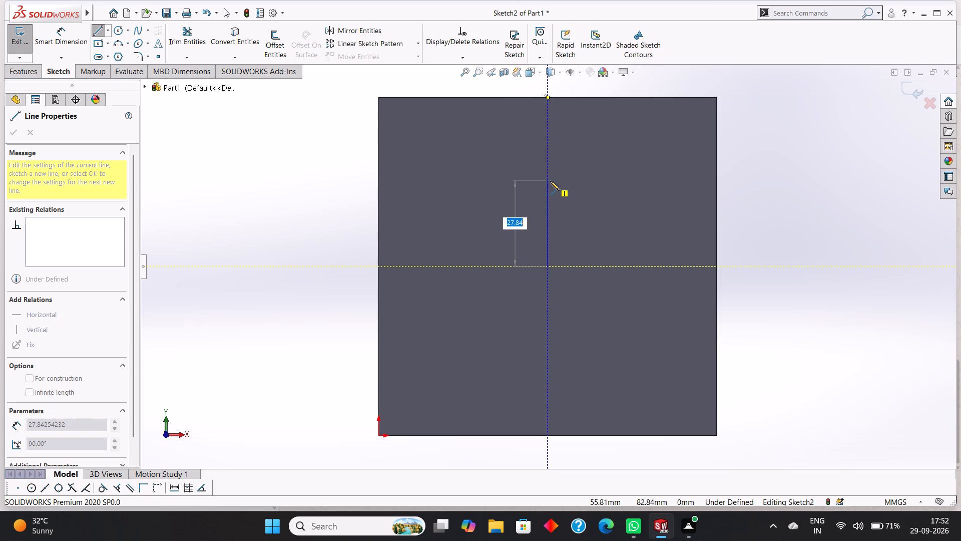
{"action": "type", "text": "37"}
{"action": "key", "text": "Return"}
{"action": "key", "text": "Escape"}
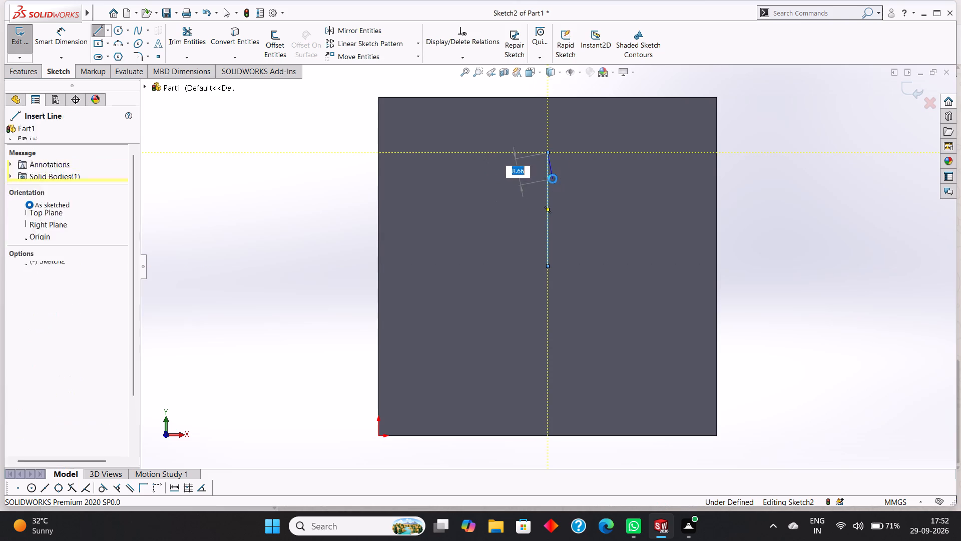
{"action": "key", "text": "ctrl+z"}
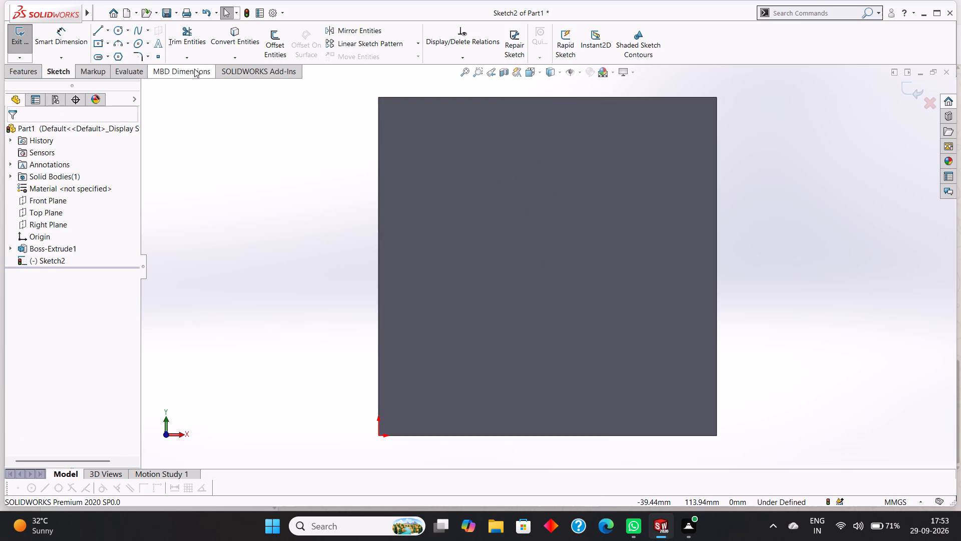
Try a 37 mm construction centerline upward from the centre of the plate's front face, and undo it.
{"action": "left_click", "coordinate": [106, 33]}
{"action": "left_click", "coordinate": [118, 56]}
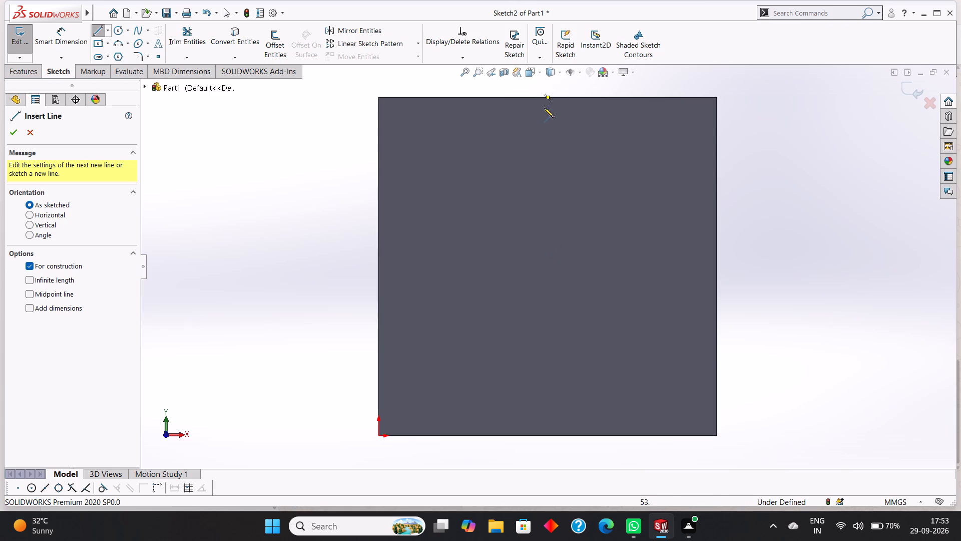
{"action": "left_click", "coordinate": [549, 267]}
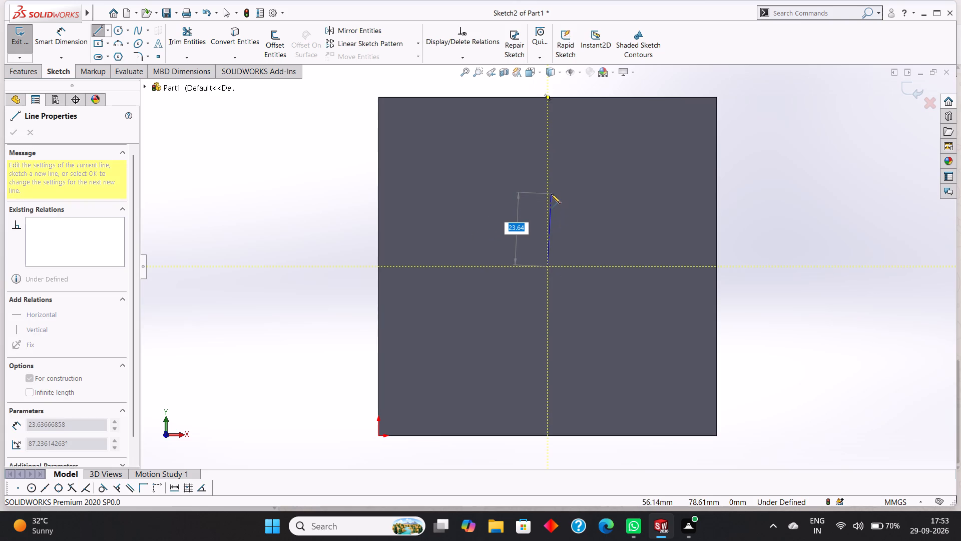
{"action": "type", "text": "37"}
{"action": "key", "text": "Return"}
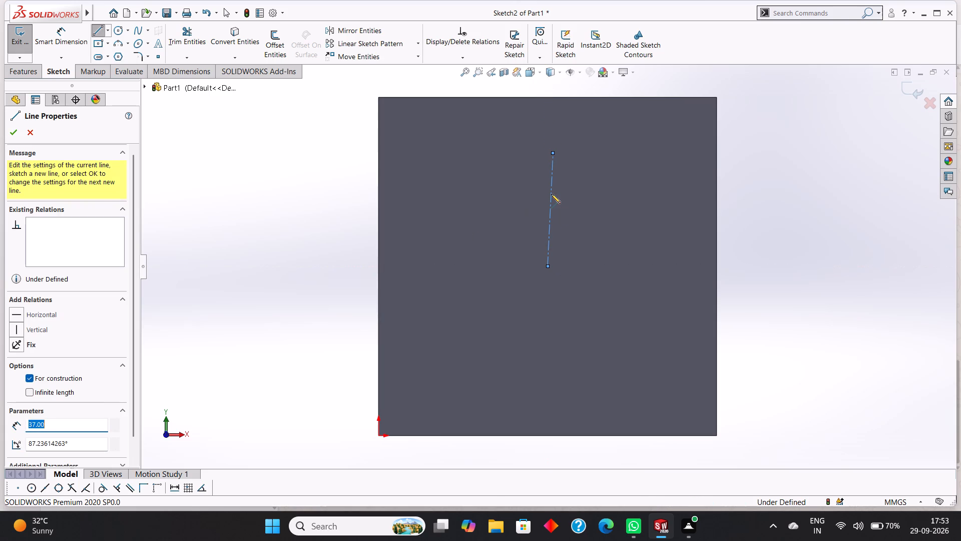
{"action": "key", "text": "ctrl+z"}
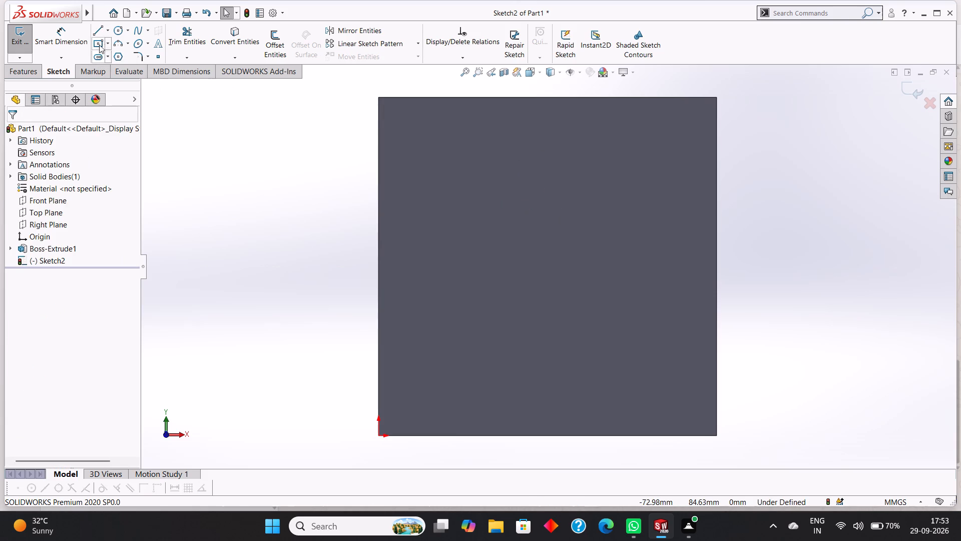
Sketch a 37 mm vertical construction centerline upward from the centre of the plate's front face.
{"action": "left_click", "coordinate": [106, 32]}
{"action": "left_click", "coordinate": [112, 53]}
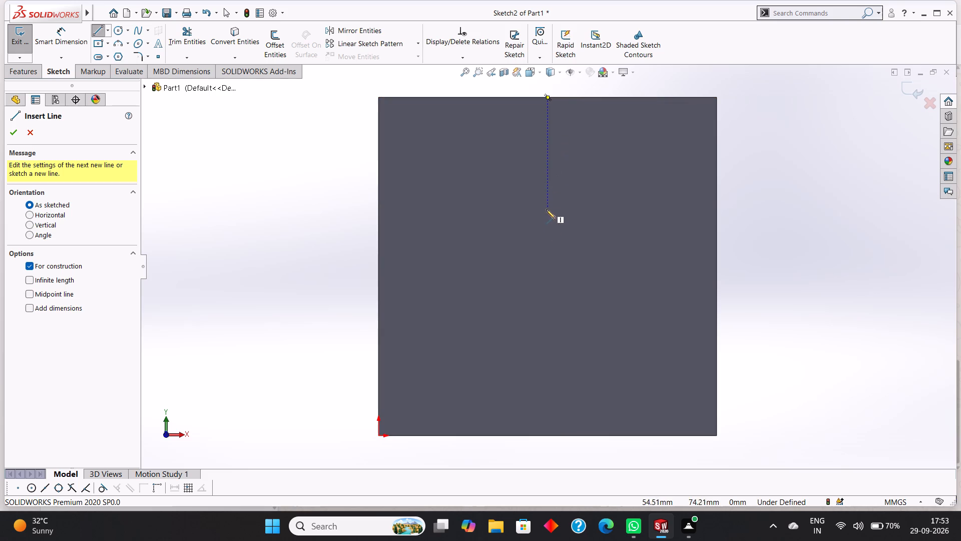
{"action": "left_click", "coordinate": [548, 268]}
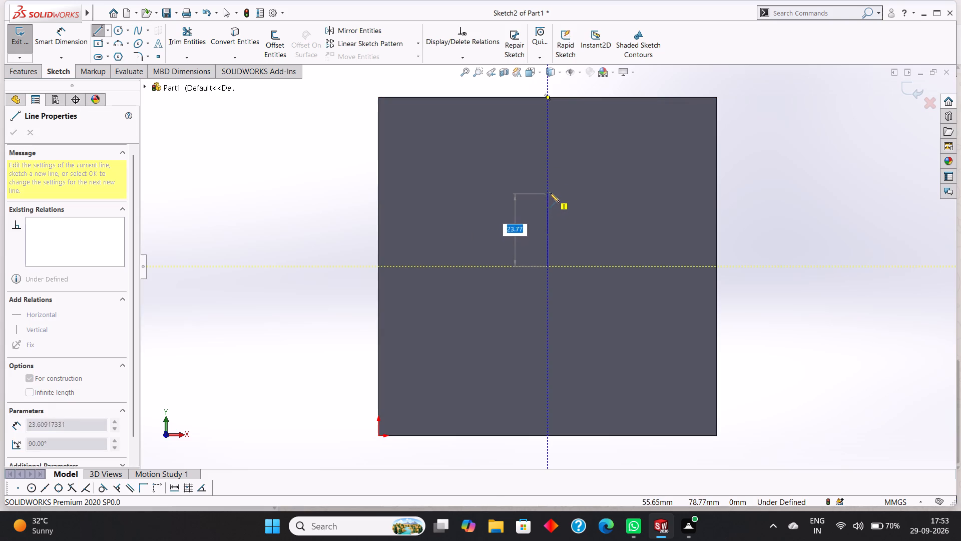
{"action": "type", "text": "37"}
{"action": "key", "text": "Return"}
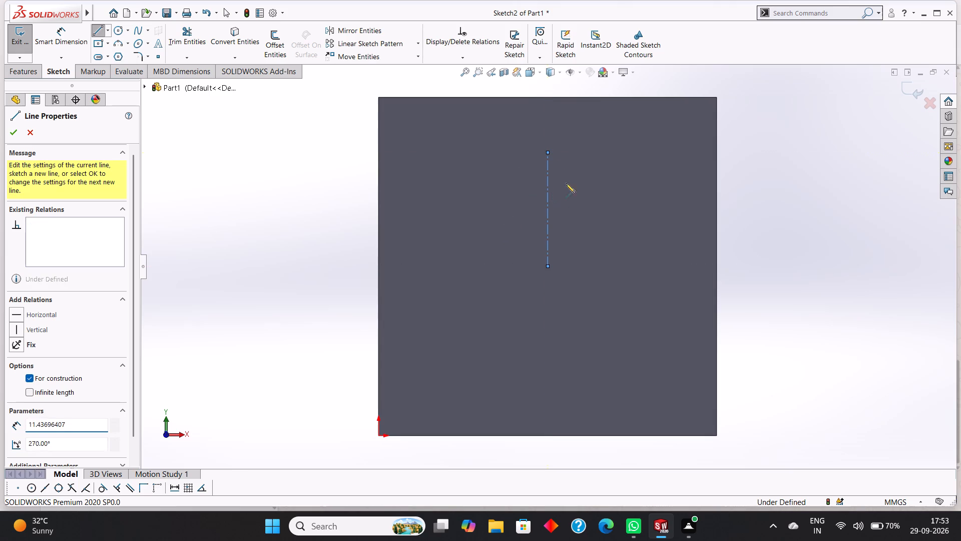
{"action": "right_click", "coordinate": [582, 169]}
{"action": "left_click", "coordinate": [605, 178]}
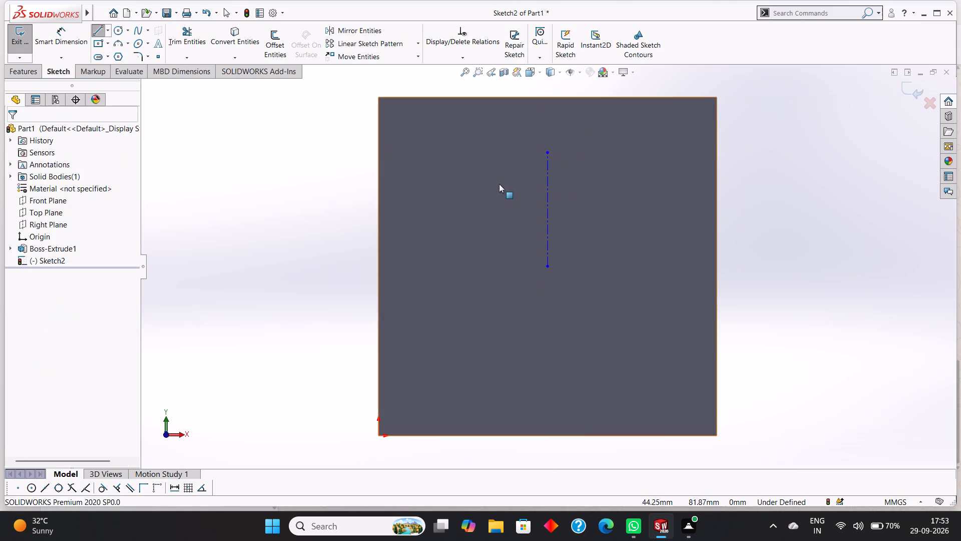
Sketch a second 37 mm vertical construction centerline downward from the centre of the plate's front face.
{"action": "left_click", "coordinate": [107, 33]}
{"action": "left_click", "coordinate": [116, 56]}
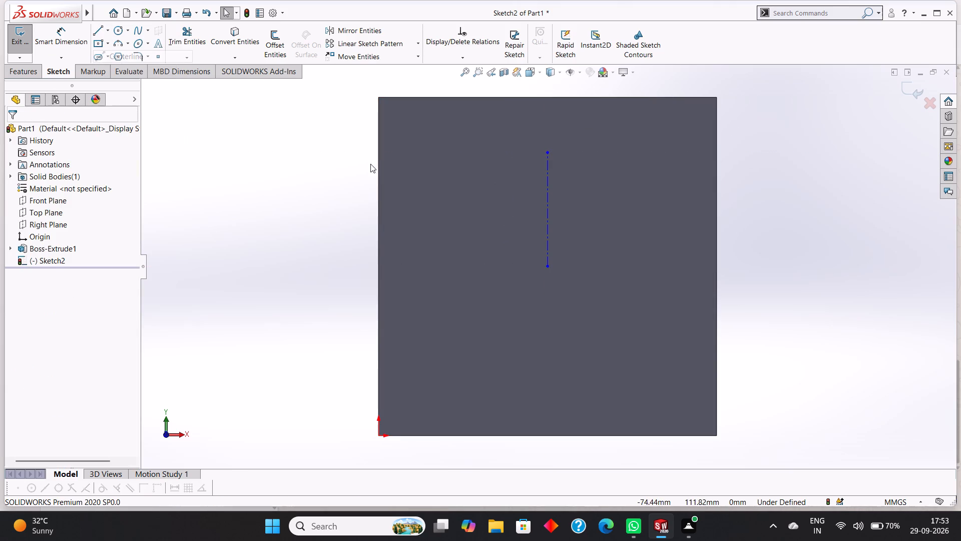
{"action": "left_click", "coordinate": [549, 269]}
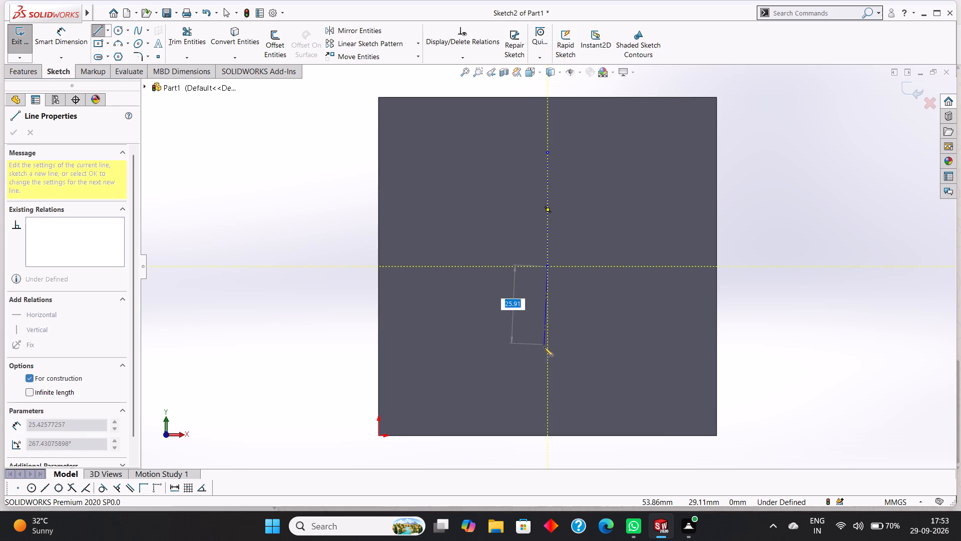
{"action": "type", "text": "37"}
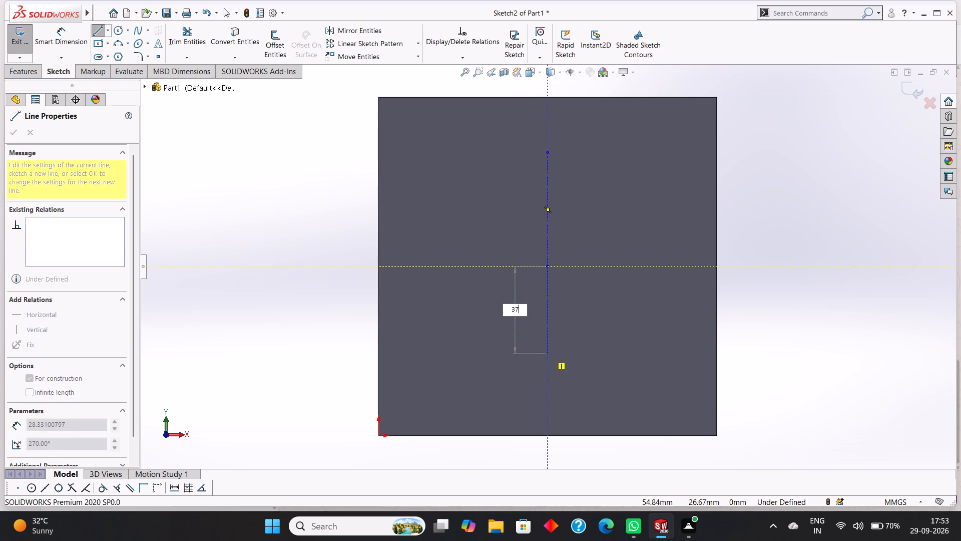
{"action": "key", "text": "Return"}
{"action": "right_click", "coordinate": [590, 358]}
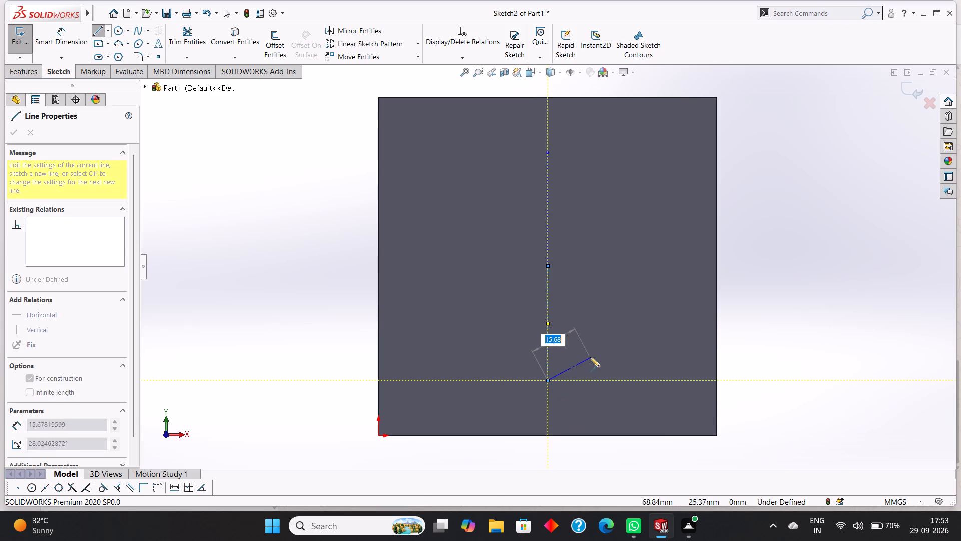
{"action": "left_click", "coordinate": [613, 360]}
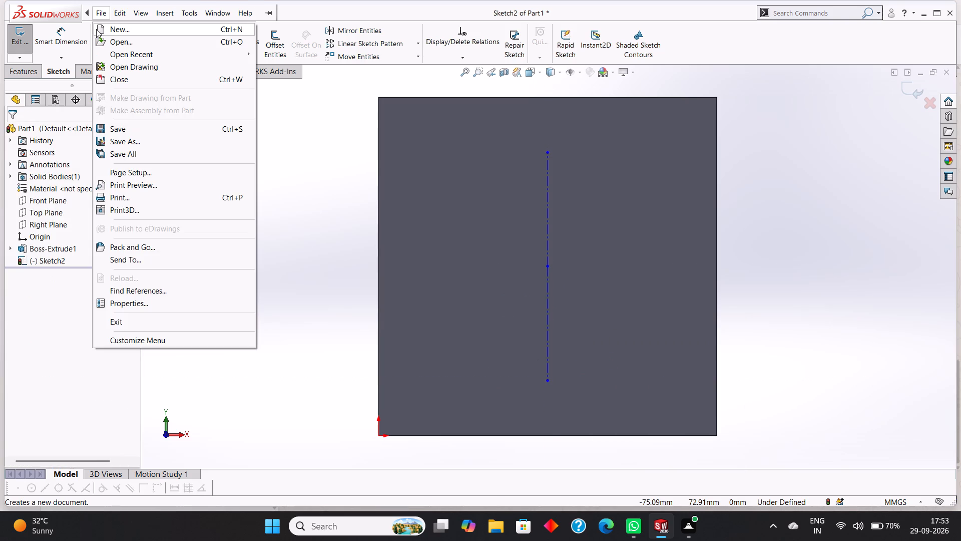
Sketch a closed 74 mm square with lines, starting 37 mm rightward from the centerline's lower endpoint and ending back at that point.
{"action": "left_click", "coordinate": [306, 124]}
{"action": "left_click", "coordinate": [99, 32]}
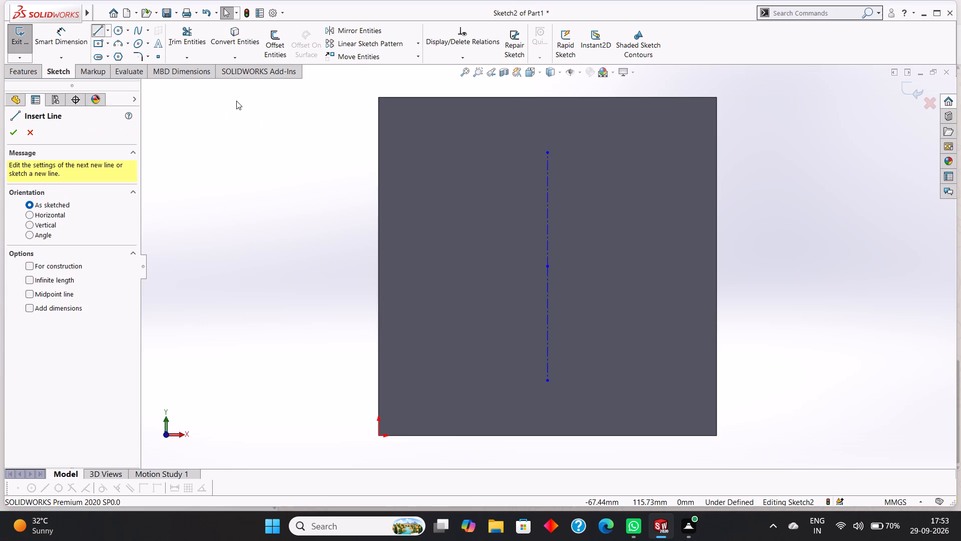
{"action": "left_click", "coordinate": [549, 380]}
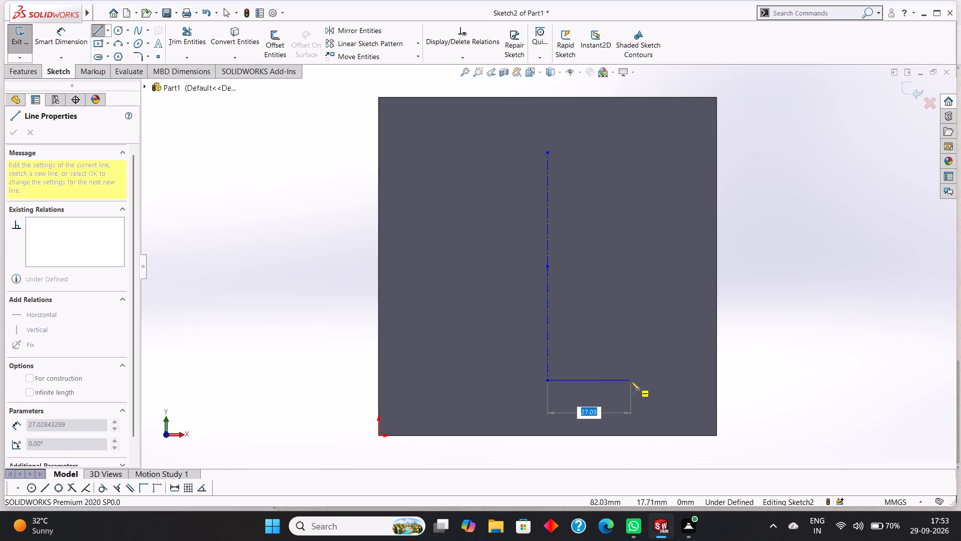
{"action": "type", "text": "37"}
{"action": "key", "text": "Return"}
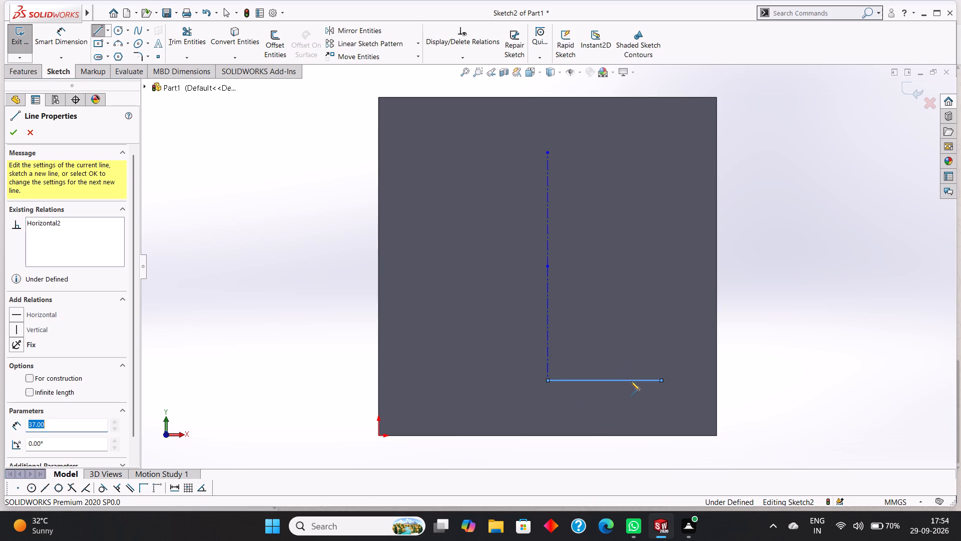
{"action": "left_click", "coordinate": [662, 152]}
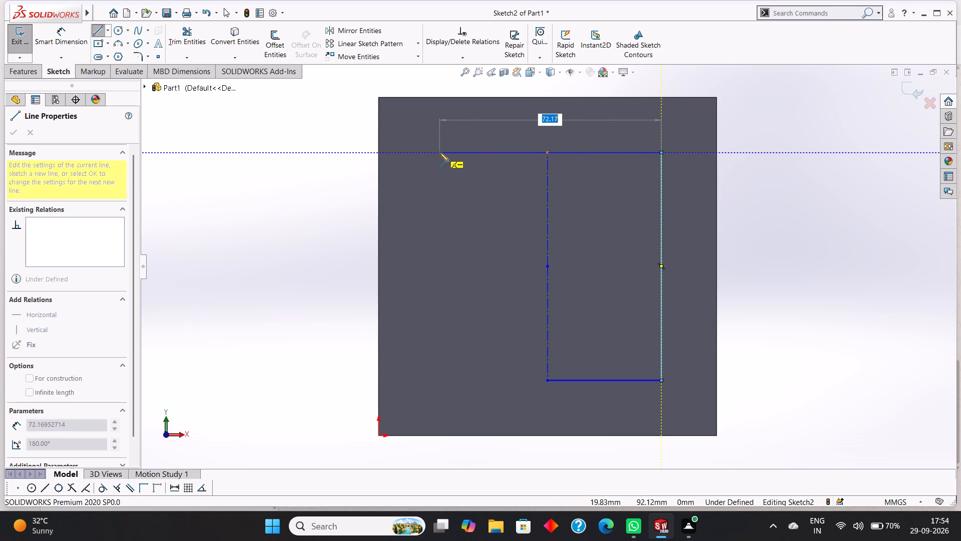
{"action": "type", "text": "74"}
{"action": "key", "text": "Return"}
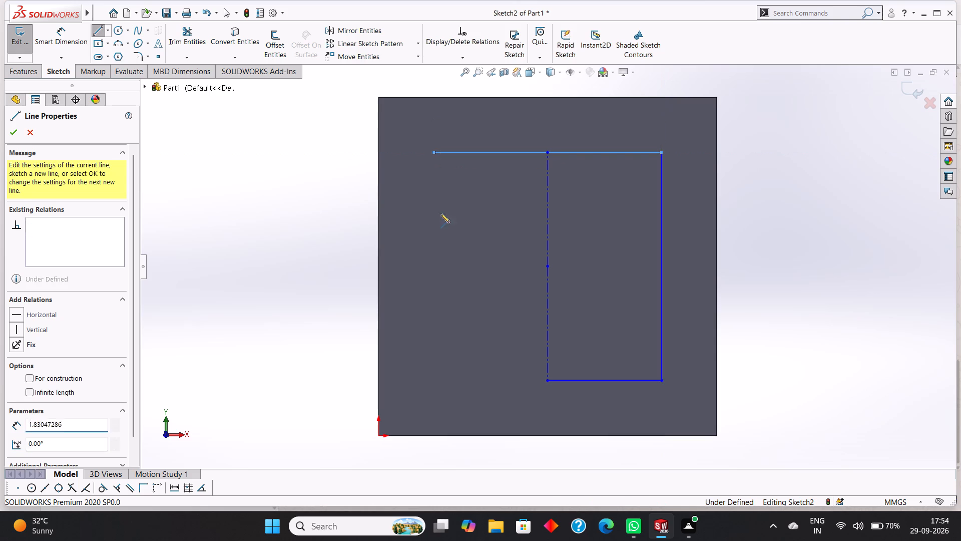
{"action": "left_click", "coordinate": [433, 382]}
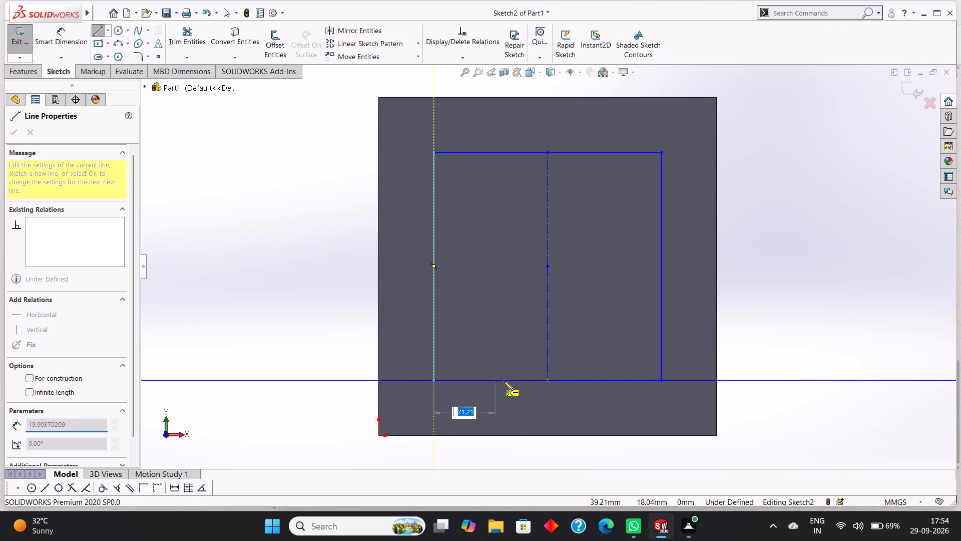
{"action": "left_click", "coordinate": [547, 380]}
{"action": "right_click", "coordinate": [560, 396]}
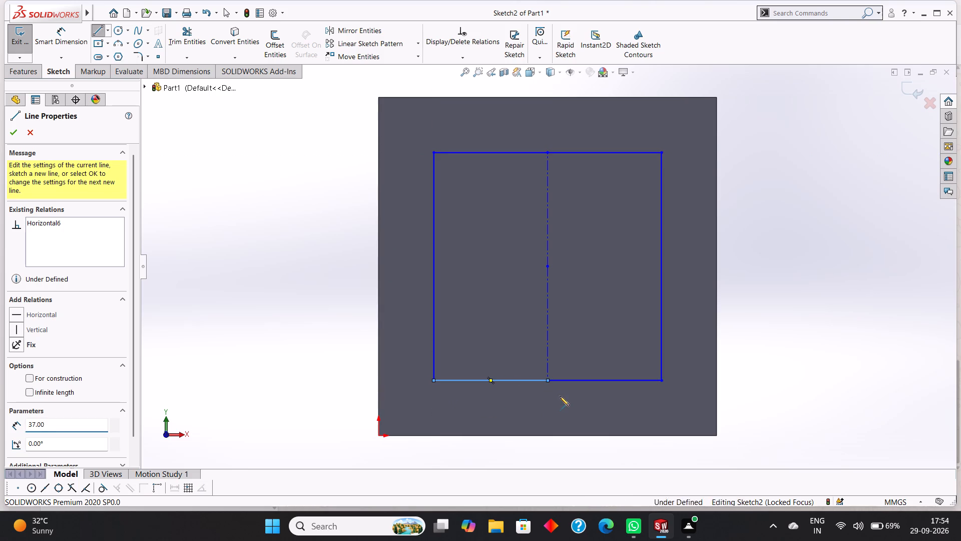
{"action": "left_click", "coordinate": [583, 401]}
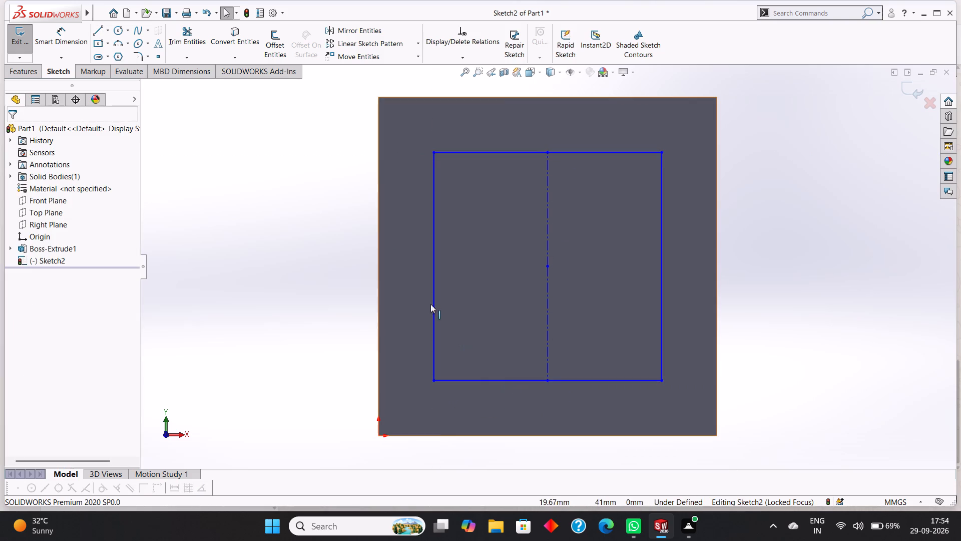
Replace the square's two bottom half-segments with a single 74 mm horizontal line joining the lower corners.
{"action": "right_click", "coordinate": [490, 378]}
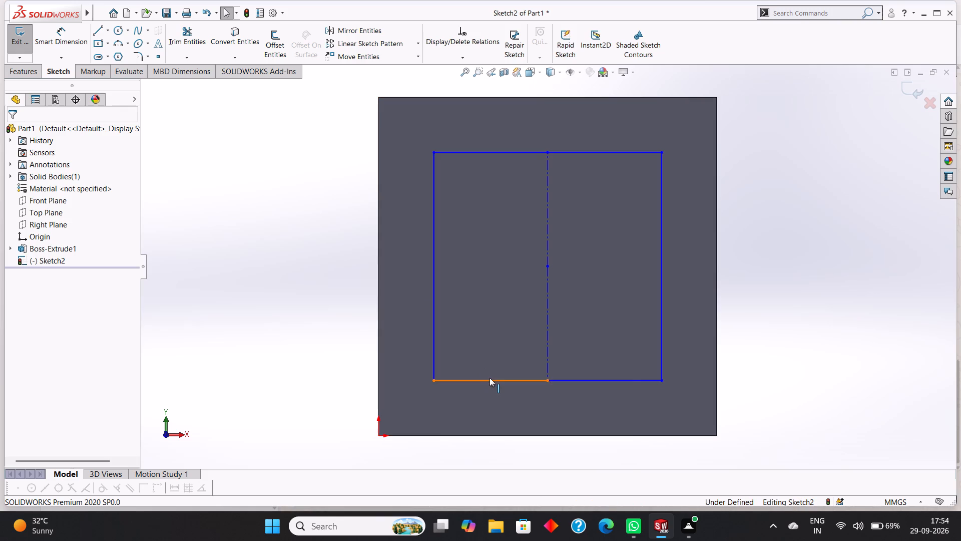
{"action": "left_click", "coordinate": [530, 495]}
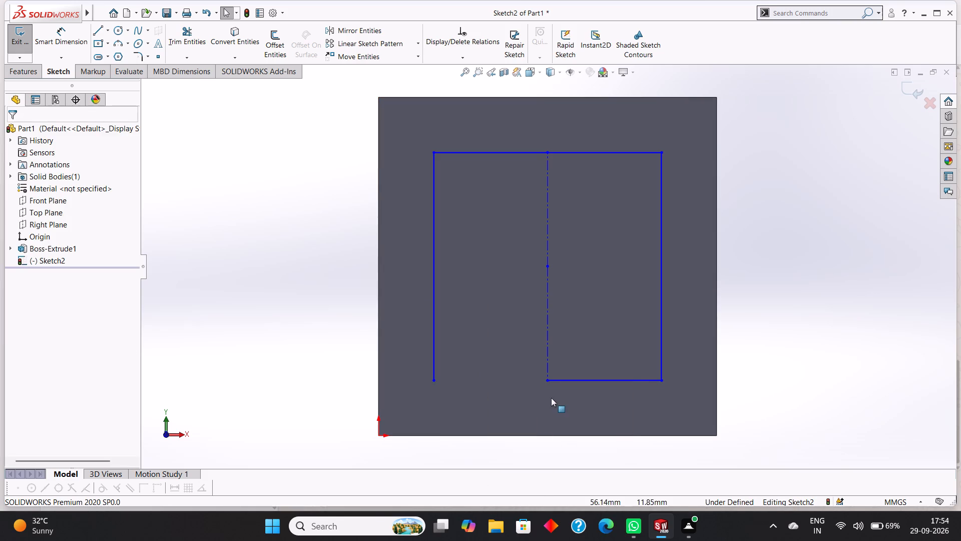
{"action": "right_click", "coordinate": [570, 380]}
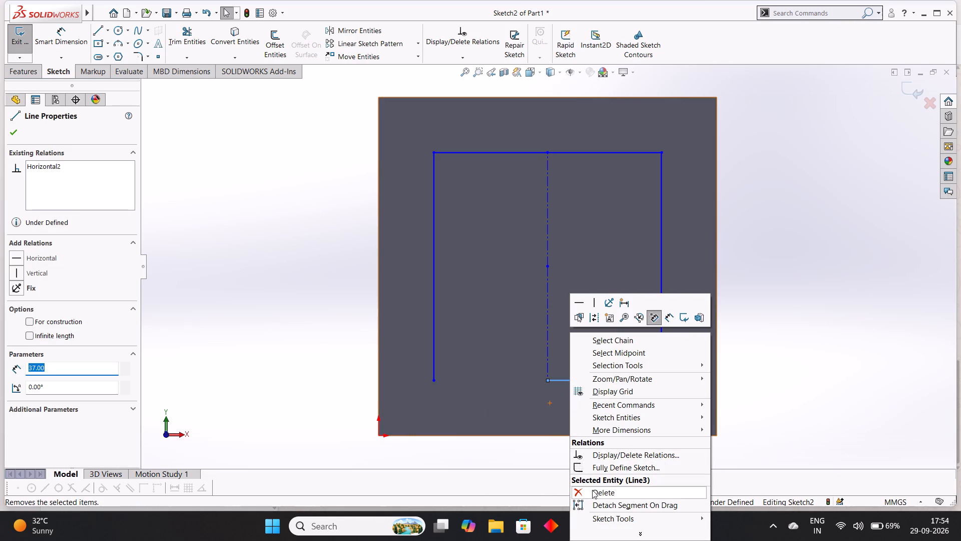
{"action": "left_click", "coordinate": [594, 490]}
{"action": "left_click", "coordinate": [93, 26]}
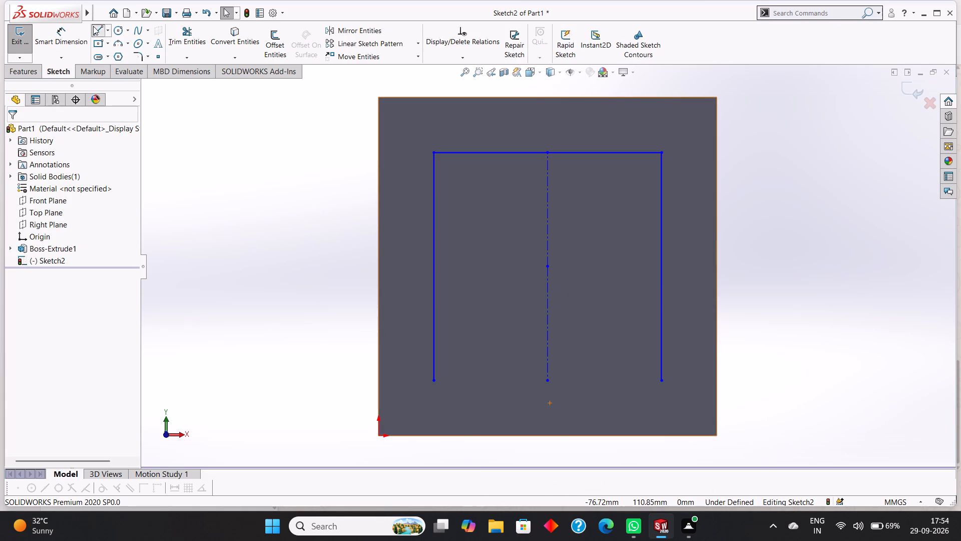
{"action": "left_click", "coordinate": [433, 380]}
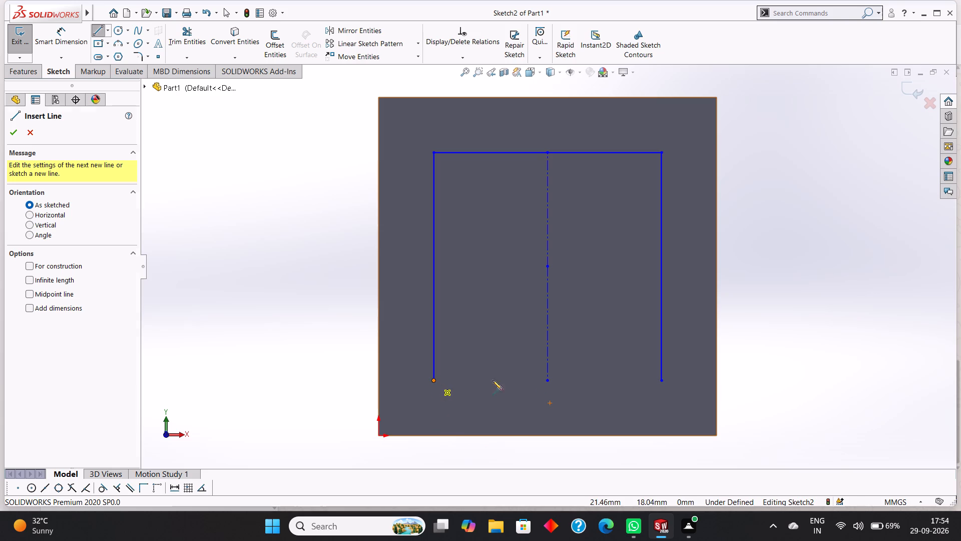
{"action": "left_click", "coordinate": [662, 383]}
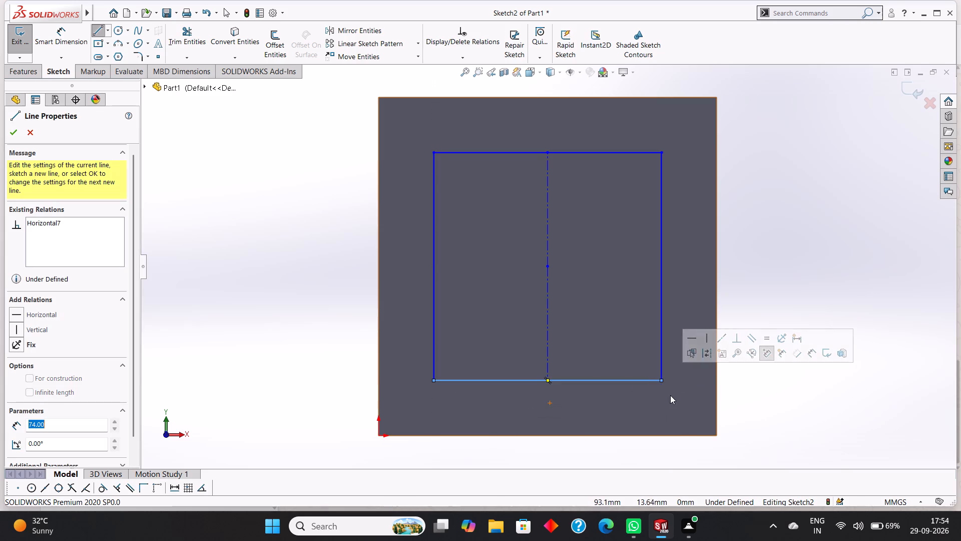
{"action": "right_click", "coordinate": [673, 395]}
{"action": "left_click", "coordinate": [693, 403]}
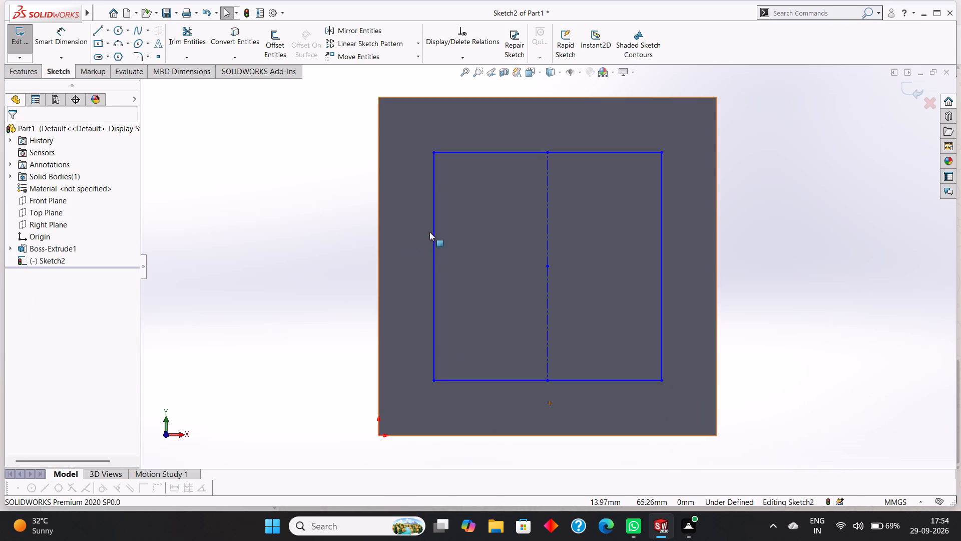
Dimension the lengths of the inner square's top and left sides.
{"action": "left_click", "coordinate": [59, 29]}
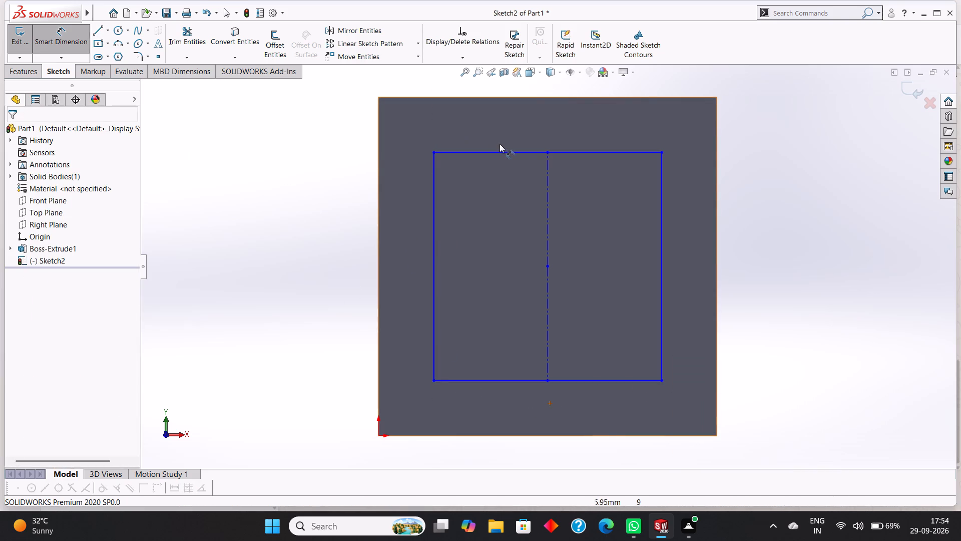
{"action": "left_click", "coordinate": [511, 153]}
{"action": "left_click", "coordinate": [514, 127]}
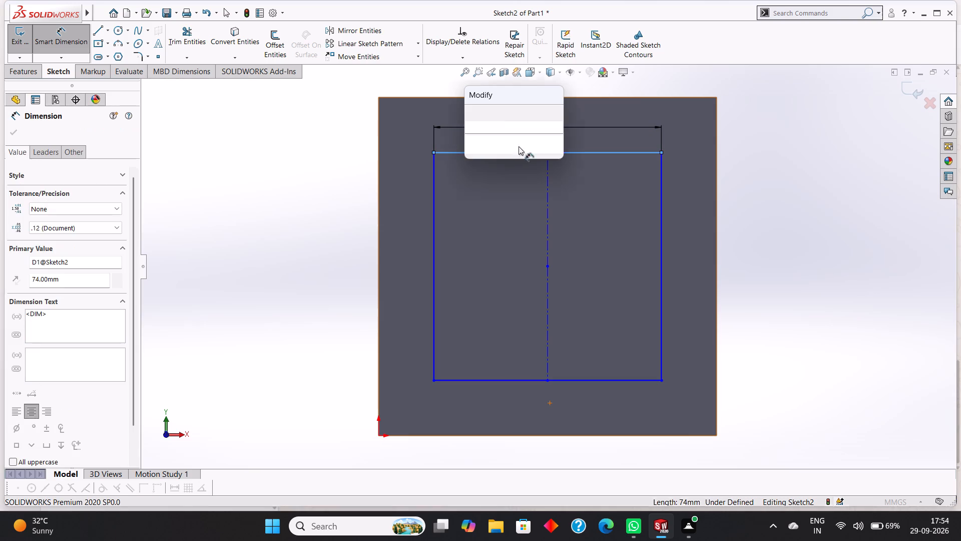
{"action": "left_click", "coordinate": [473, 113]}
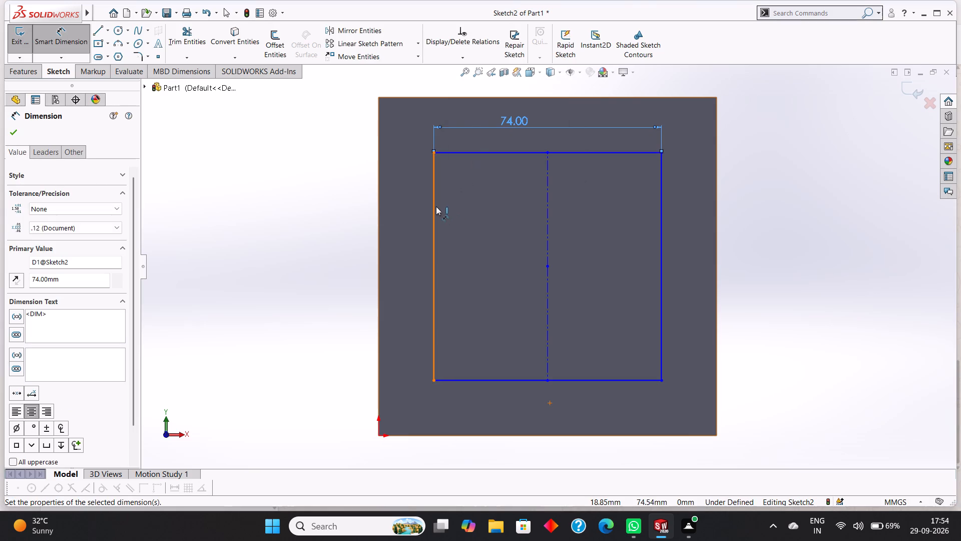
{"action": "left_click", "coordinate": [436, 206]}
{"action": "left_click", "coordinate": [412, 207]}
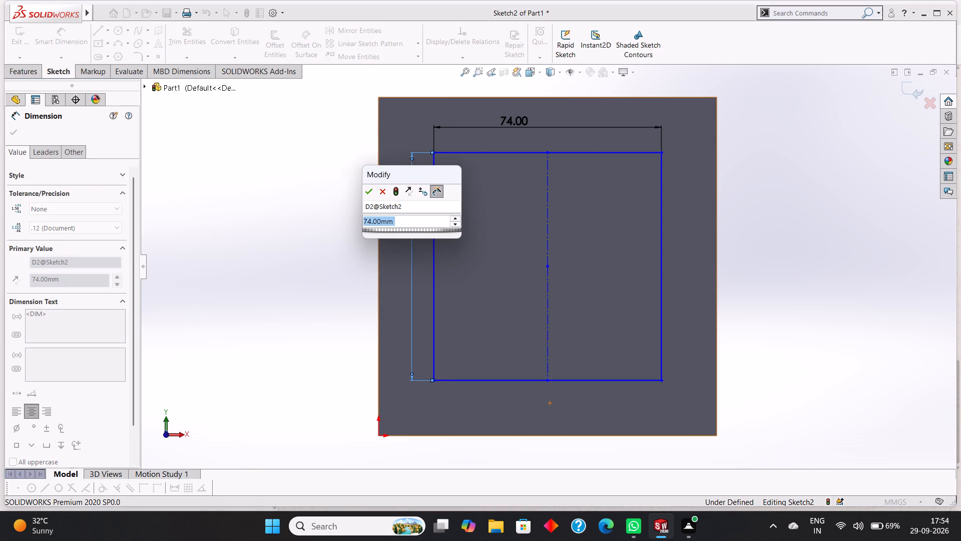
{"action": "left_click", "coordinate": [368, 193]}
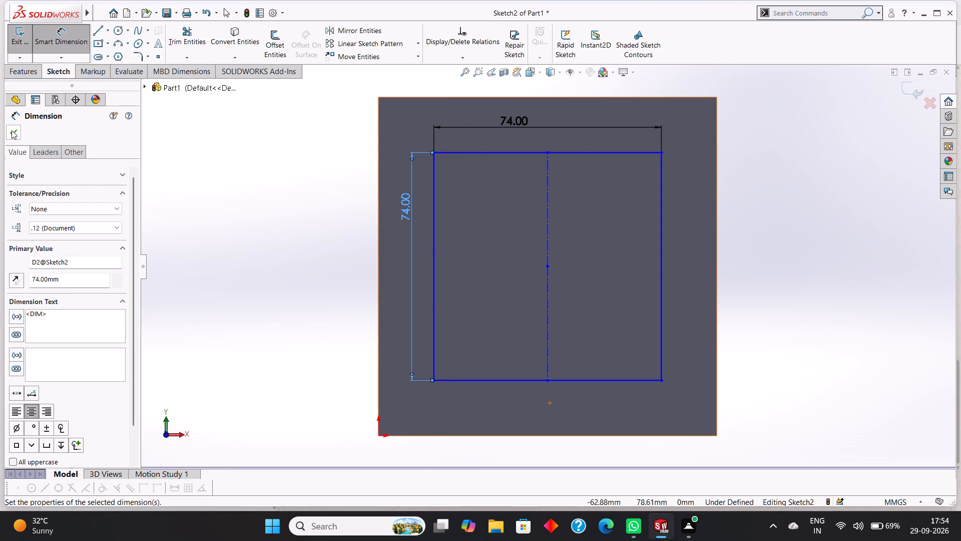
{"action": "left_click", "coordinate": [12, 130]}
Dimension the vertical distance from the origin at the plate's corner to the inner square's lower-left corner.
{"action": "left_click", "coordinate": [58, 43]}
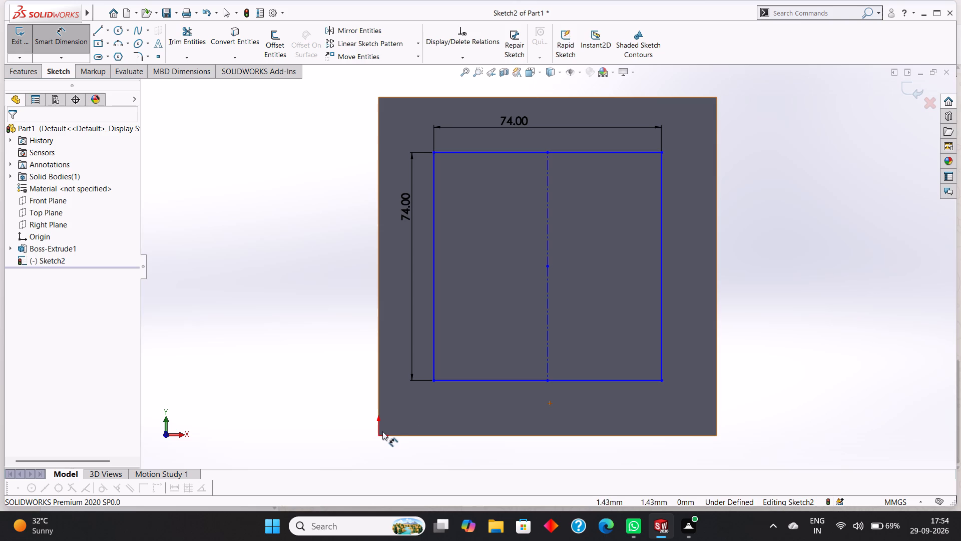
{"action": "left_click", "coordinate": [378, 434]}
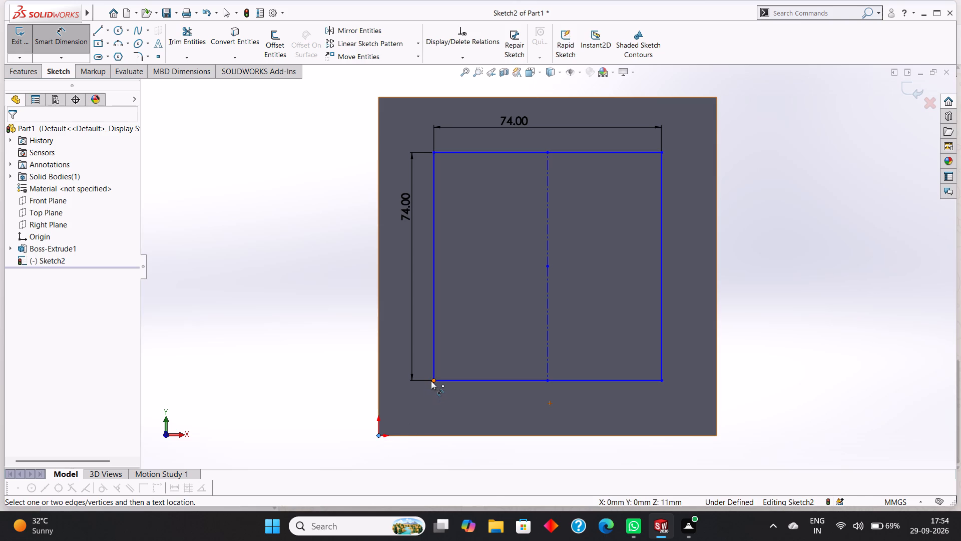
{"action": "left_click", "coordinate": [431, 381]}
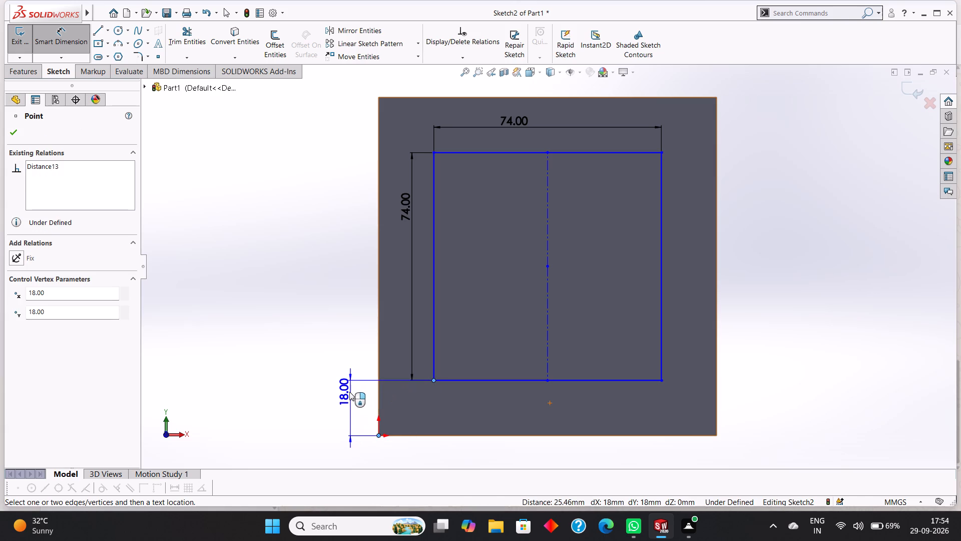
{"action": "left_click", "coordinate": [355, 393]}
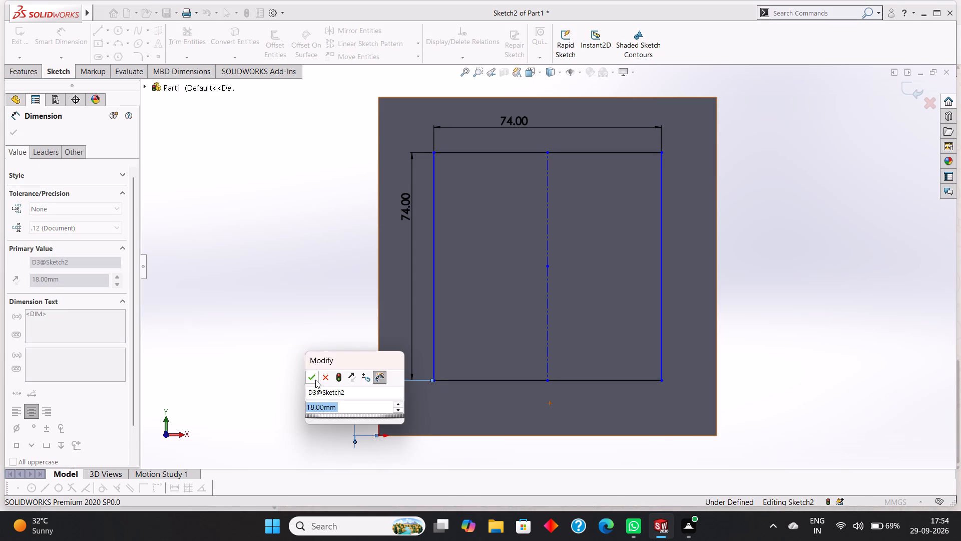
{"action": "left_click", "coordinate": [309, 377]}
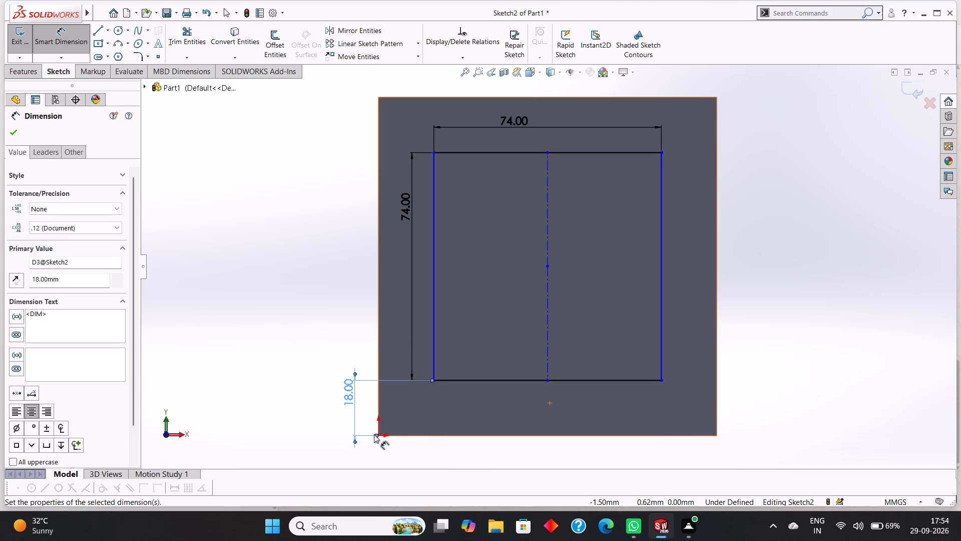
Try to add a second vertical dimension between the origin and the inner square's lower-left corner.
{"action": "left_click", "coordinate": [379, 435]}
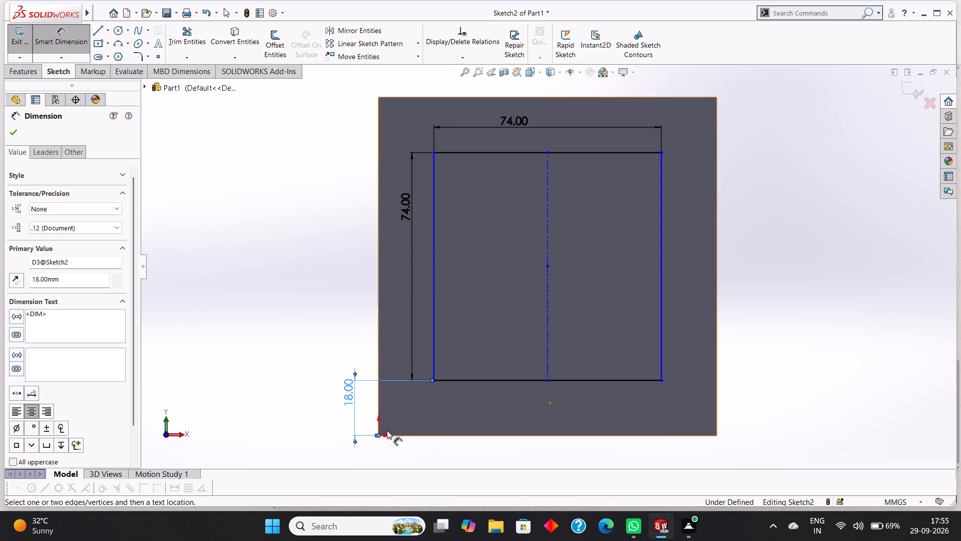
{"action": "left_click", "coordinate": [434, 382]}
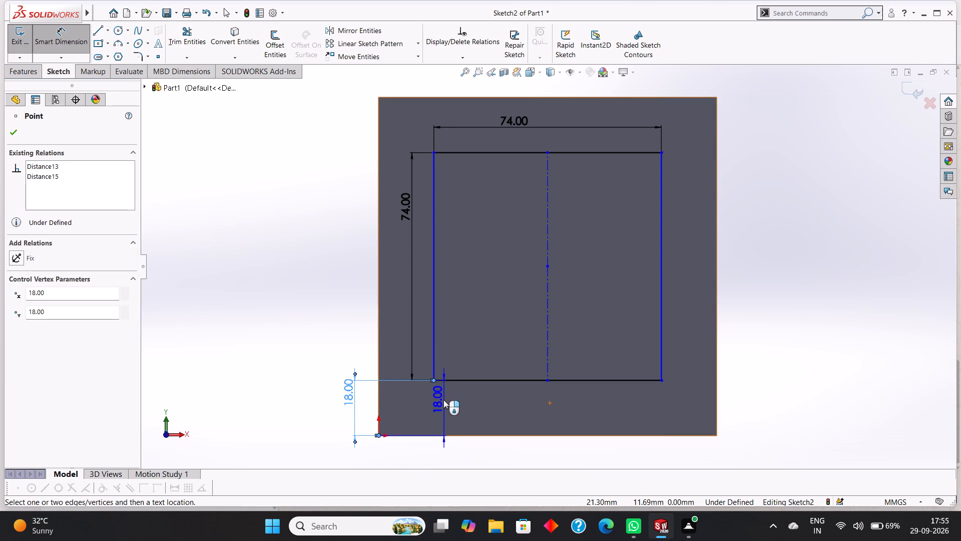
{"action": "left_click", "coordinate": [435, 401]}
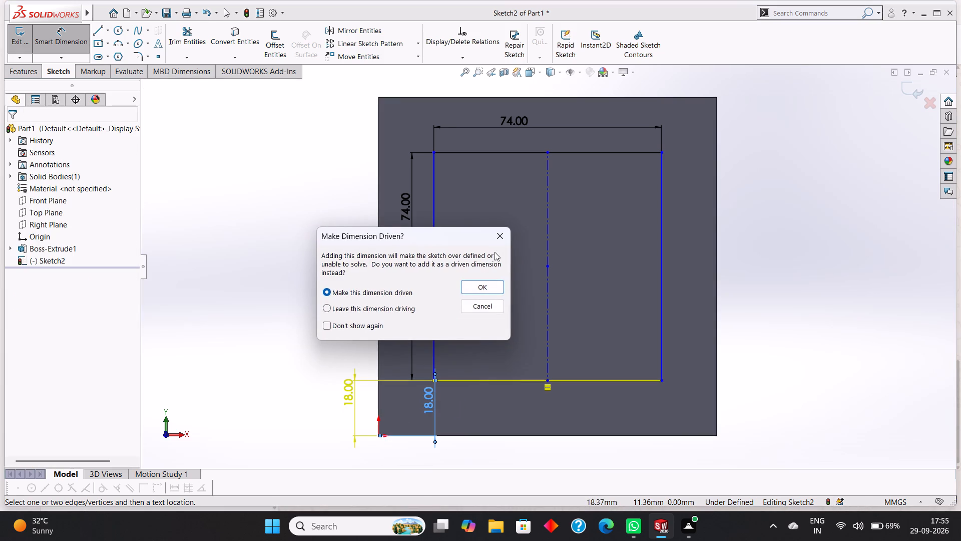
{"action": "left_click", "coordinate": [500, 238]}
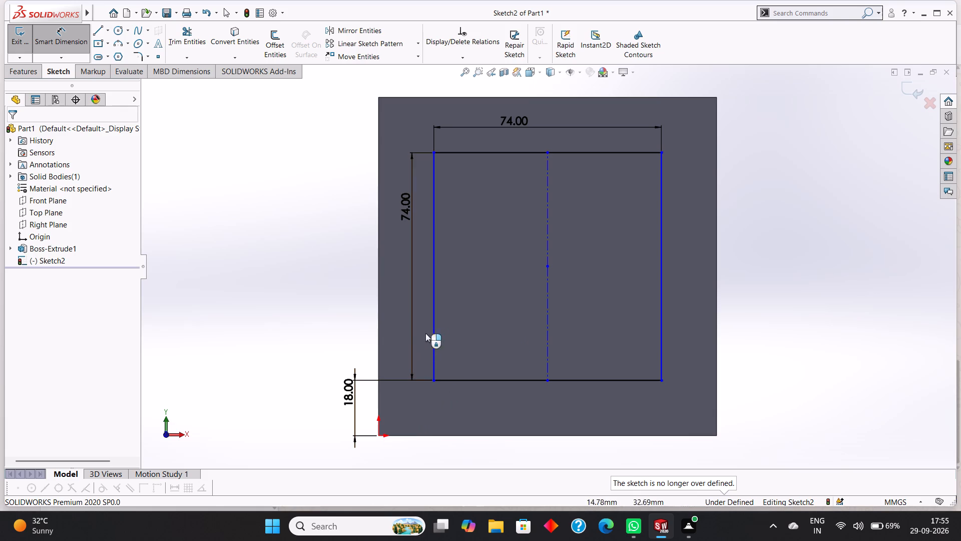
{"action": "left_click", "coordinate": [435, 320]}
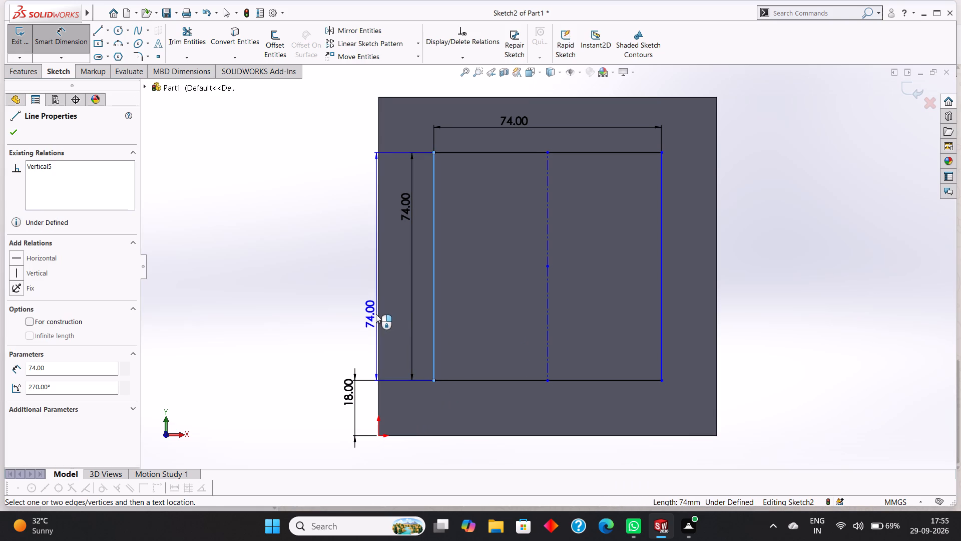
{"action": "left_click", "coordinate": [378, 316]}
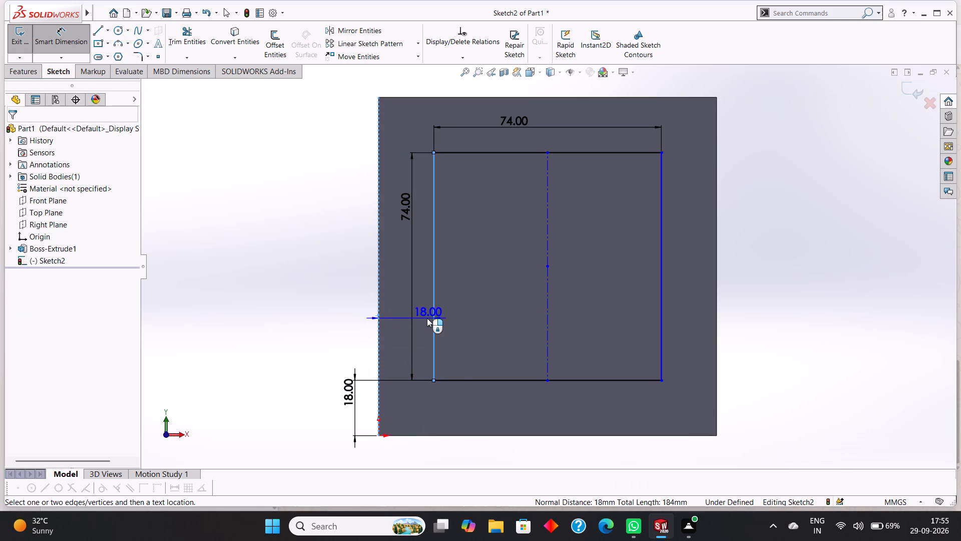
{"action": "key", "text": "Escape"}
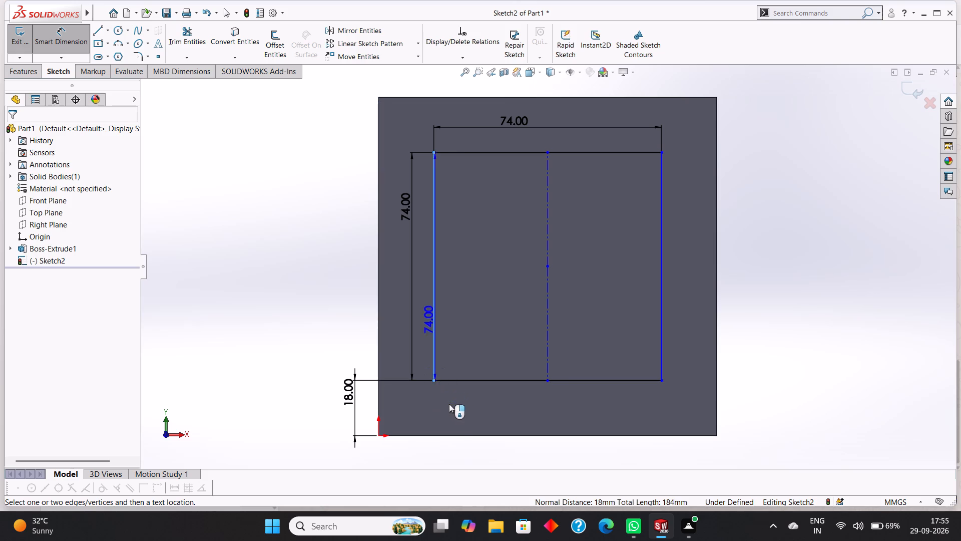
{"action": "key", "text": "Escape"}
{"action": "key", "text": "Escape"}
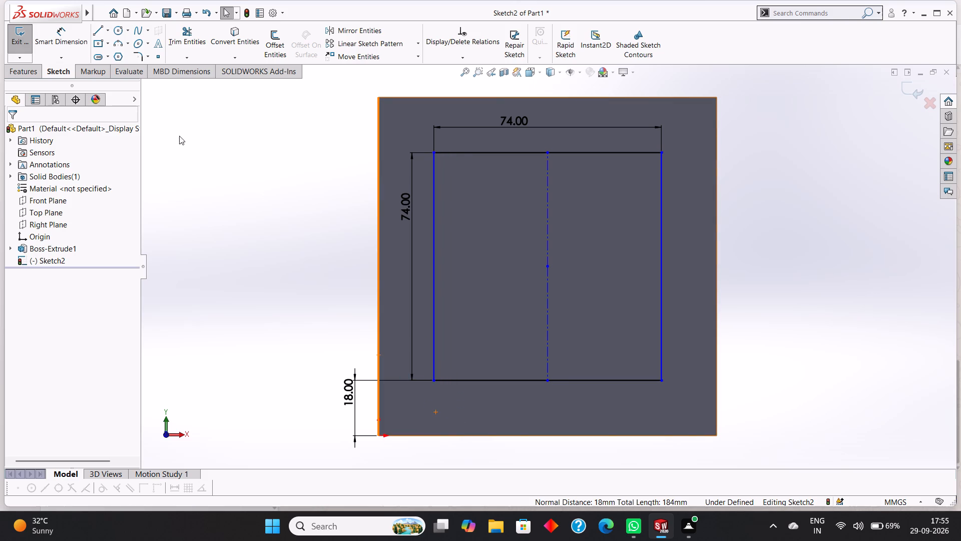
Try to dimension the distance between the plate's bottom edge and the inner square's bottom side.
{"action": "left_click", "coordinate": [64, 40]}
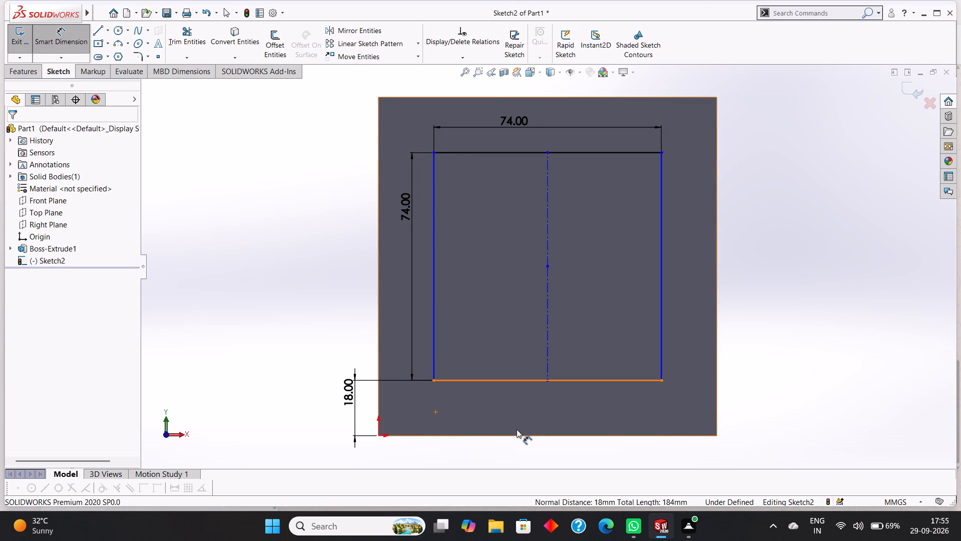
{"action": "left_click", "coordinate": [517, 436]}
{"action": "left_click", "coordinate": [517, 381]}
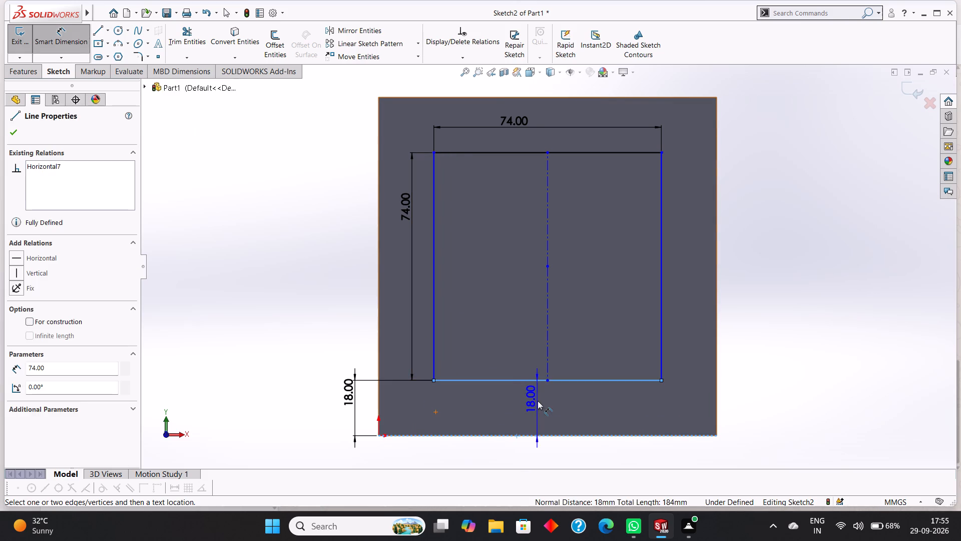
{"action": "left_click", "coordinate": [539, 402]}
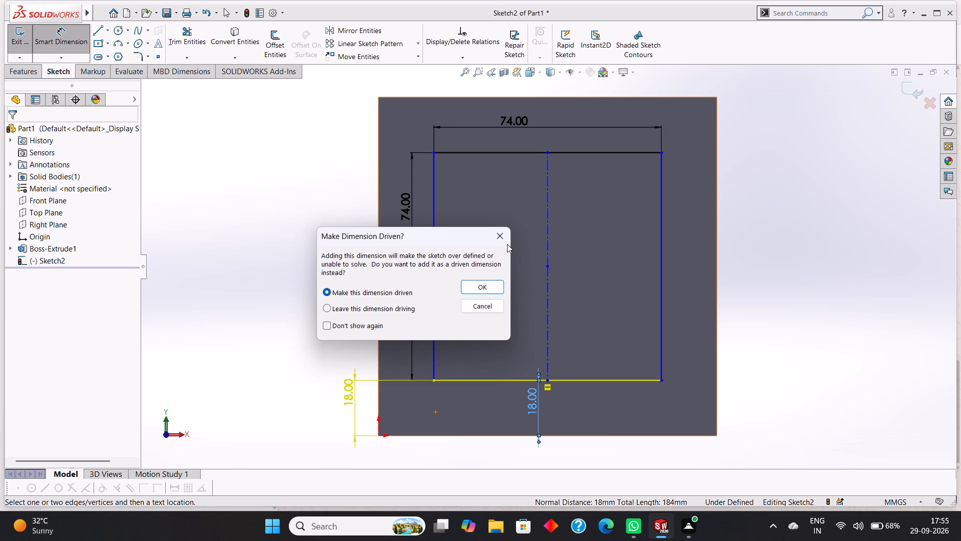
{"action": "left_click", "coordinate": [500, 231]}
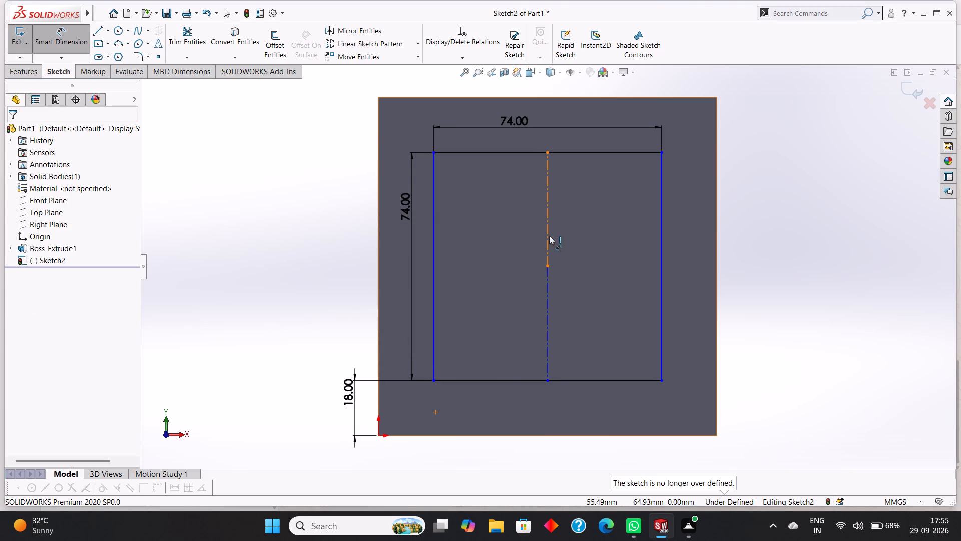
Delete the lower half of the vertical centerline inside the inner square.
{"action": "right_click", "coordinate": [548, 293]}
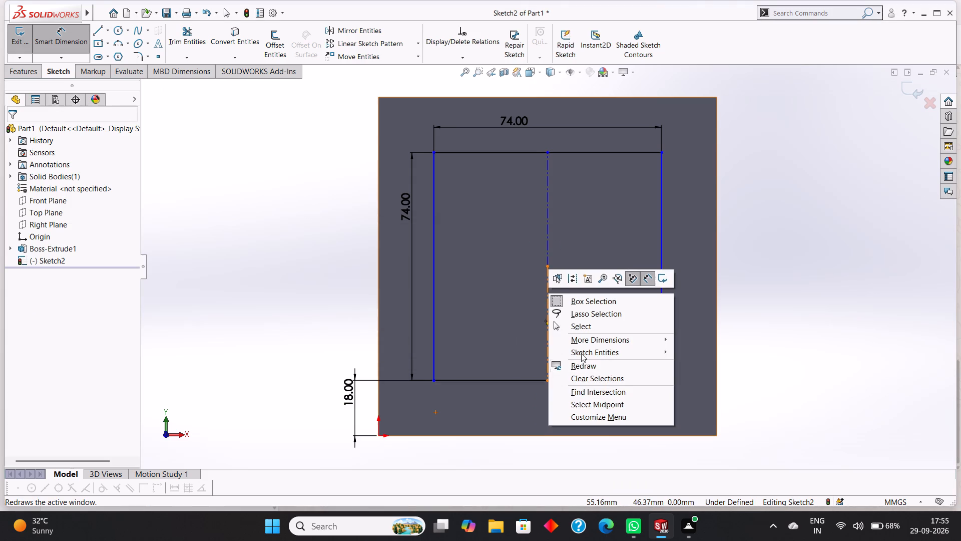
{"action": "left_click", "coordinate": [584, 324]}
{"action": "right_click", "coordinate": [545, 305]}
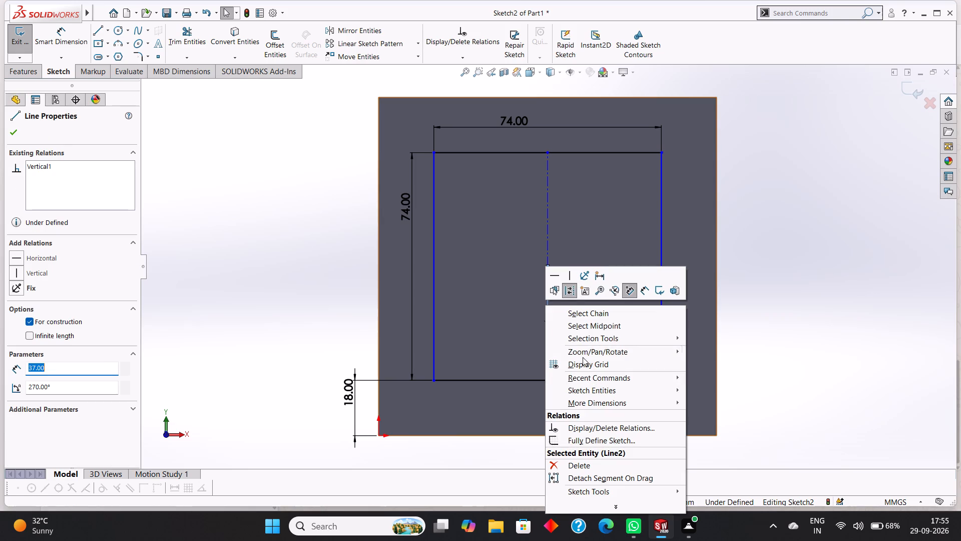
{"action": "left_click", "coordinate": [580, 466]}
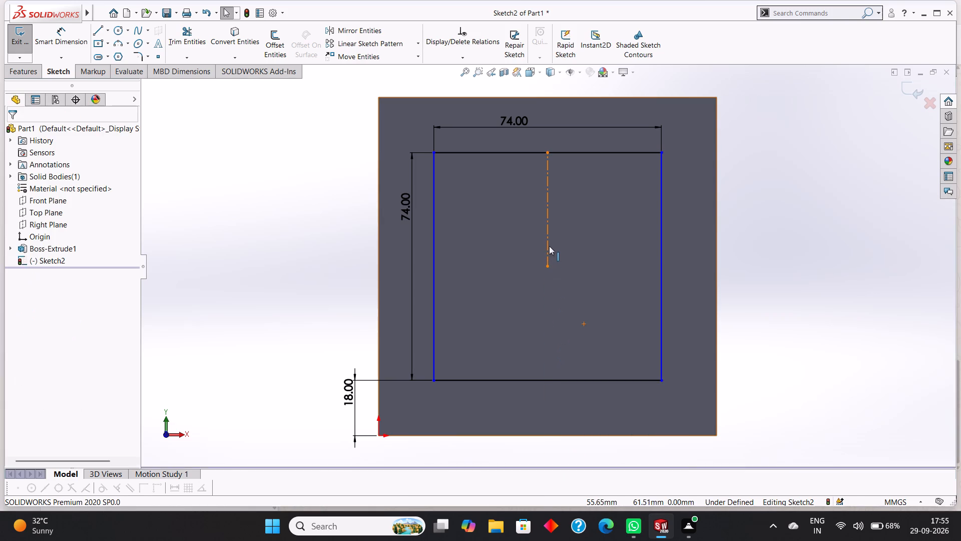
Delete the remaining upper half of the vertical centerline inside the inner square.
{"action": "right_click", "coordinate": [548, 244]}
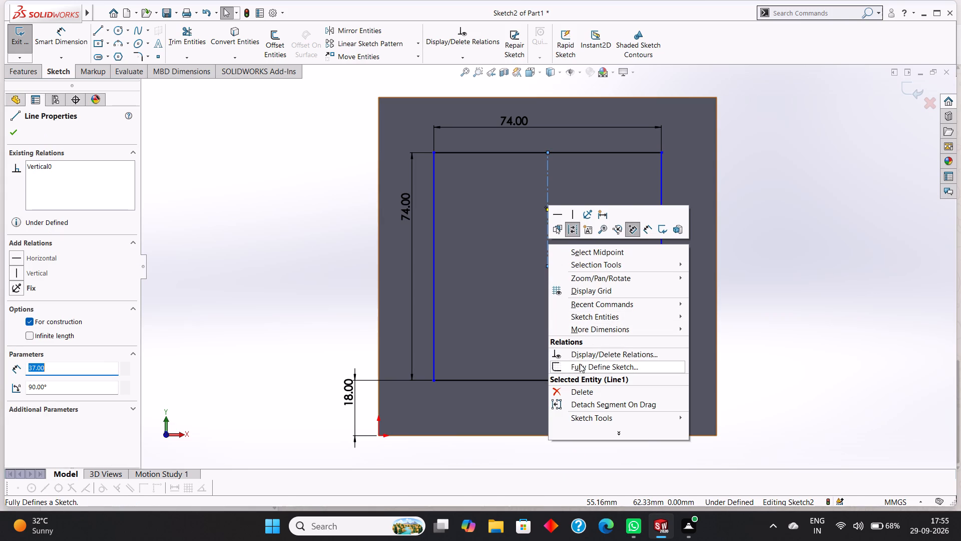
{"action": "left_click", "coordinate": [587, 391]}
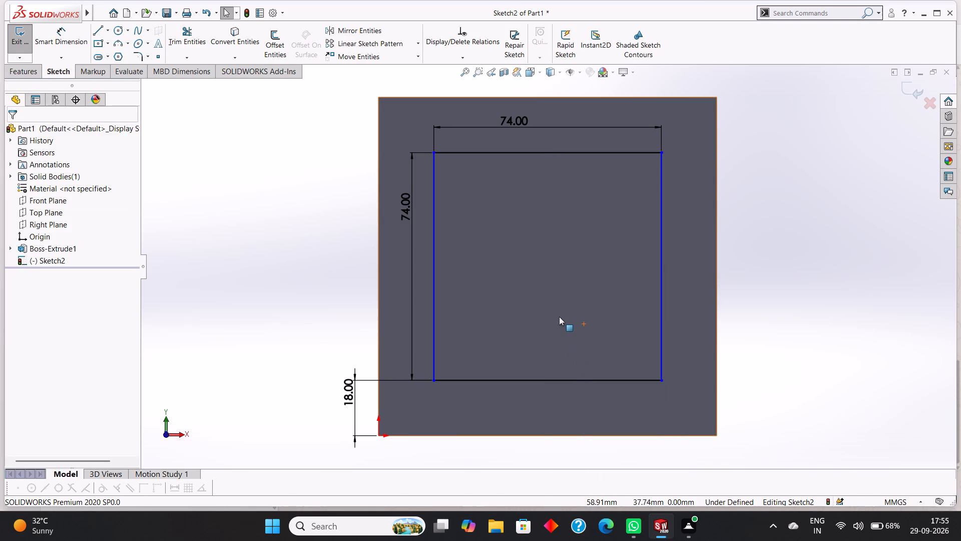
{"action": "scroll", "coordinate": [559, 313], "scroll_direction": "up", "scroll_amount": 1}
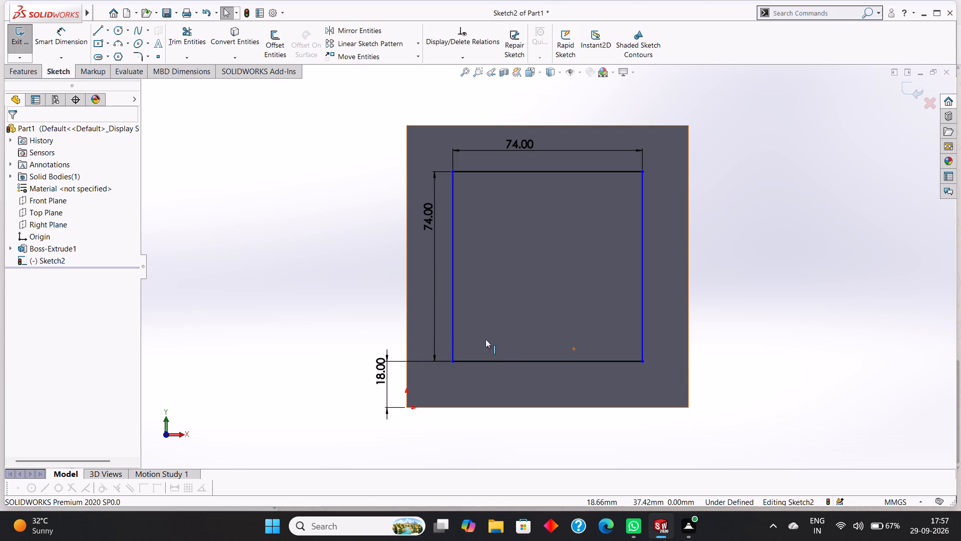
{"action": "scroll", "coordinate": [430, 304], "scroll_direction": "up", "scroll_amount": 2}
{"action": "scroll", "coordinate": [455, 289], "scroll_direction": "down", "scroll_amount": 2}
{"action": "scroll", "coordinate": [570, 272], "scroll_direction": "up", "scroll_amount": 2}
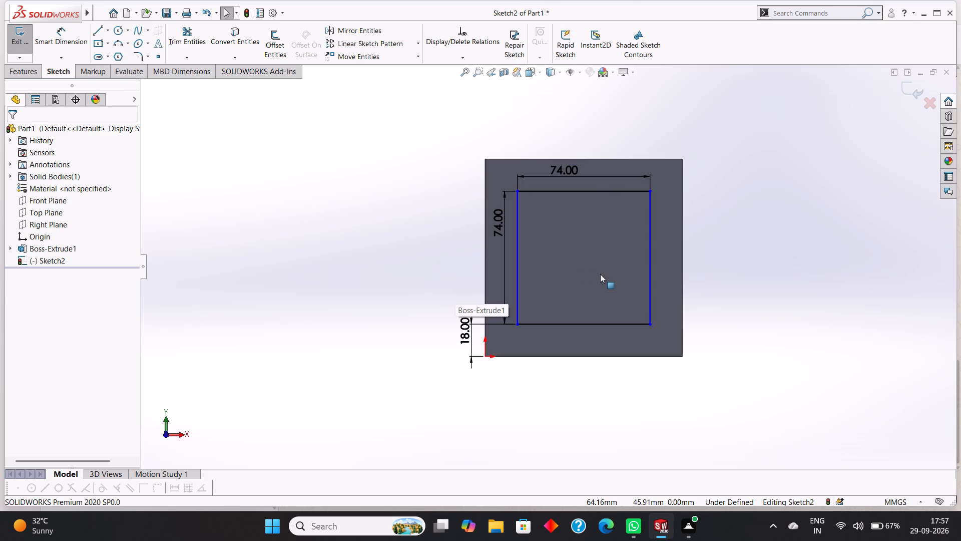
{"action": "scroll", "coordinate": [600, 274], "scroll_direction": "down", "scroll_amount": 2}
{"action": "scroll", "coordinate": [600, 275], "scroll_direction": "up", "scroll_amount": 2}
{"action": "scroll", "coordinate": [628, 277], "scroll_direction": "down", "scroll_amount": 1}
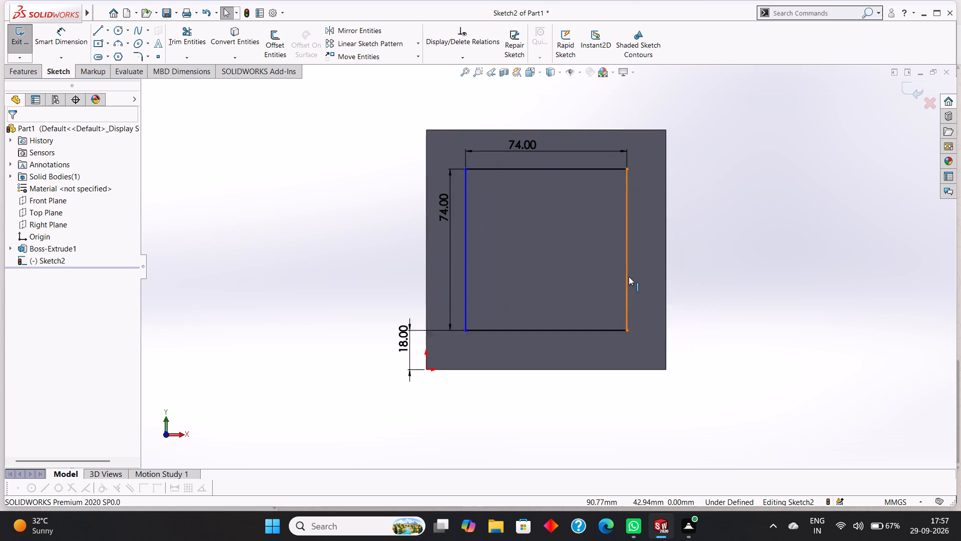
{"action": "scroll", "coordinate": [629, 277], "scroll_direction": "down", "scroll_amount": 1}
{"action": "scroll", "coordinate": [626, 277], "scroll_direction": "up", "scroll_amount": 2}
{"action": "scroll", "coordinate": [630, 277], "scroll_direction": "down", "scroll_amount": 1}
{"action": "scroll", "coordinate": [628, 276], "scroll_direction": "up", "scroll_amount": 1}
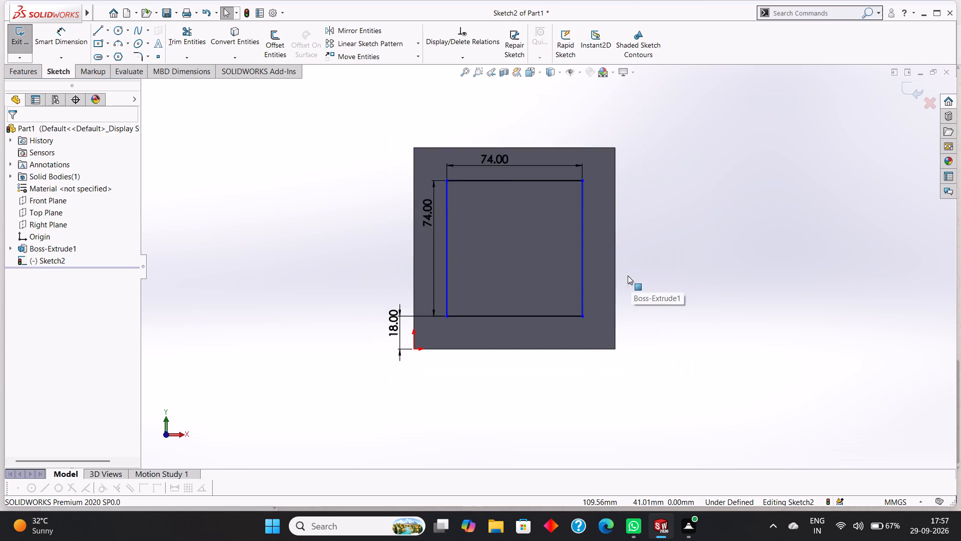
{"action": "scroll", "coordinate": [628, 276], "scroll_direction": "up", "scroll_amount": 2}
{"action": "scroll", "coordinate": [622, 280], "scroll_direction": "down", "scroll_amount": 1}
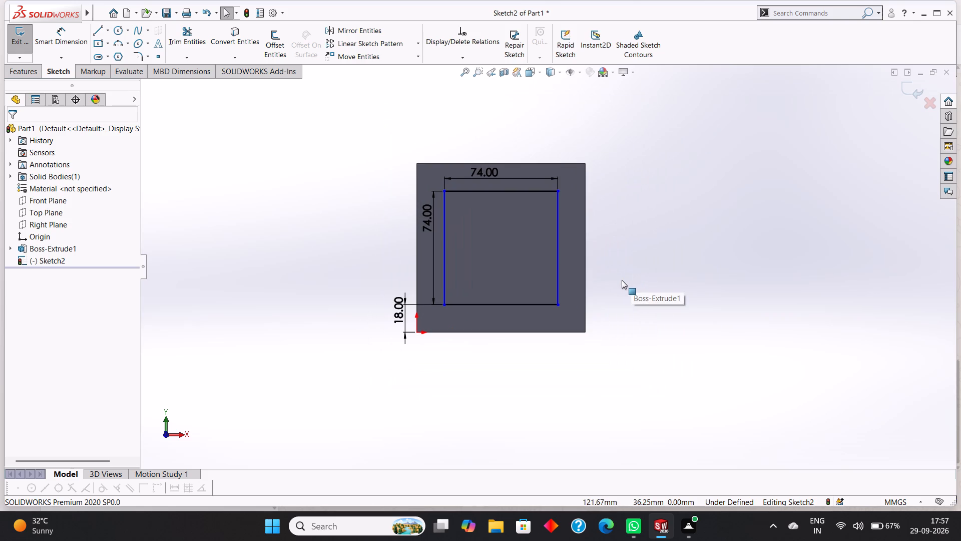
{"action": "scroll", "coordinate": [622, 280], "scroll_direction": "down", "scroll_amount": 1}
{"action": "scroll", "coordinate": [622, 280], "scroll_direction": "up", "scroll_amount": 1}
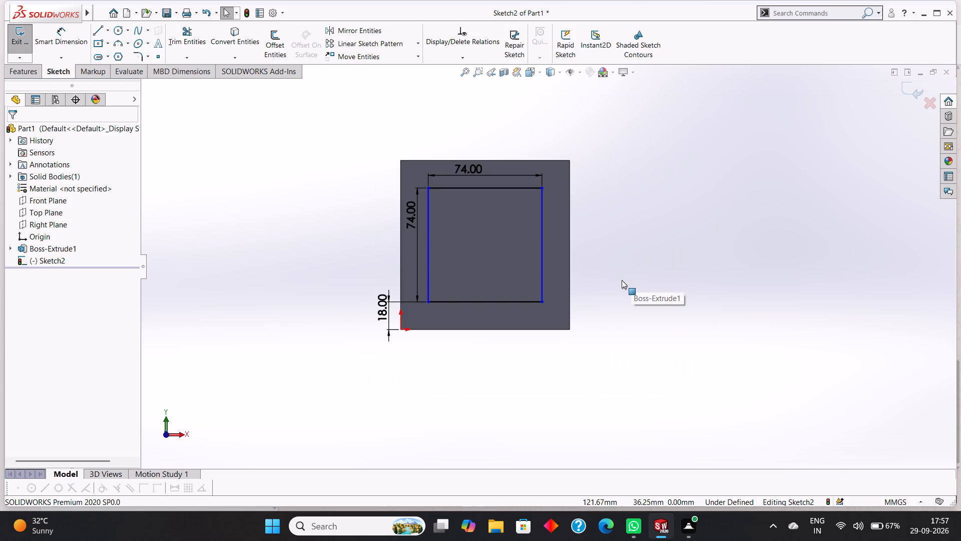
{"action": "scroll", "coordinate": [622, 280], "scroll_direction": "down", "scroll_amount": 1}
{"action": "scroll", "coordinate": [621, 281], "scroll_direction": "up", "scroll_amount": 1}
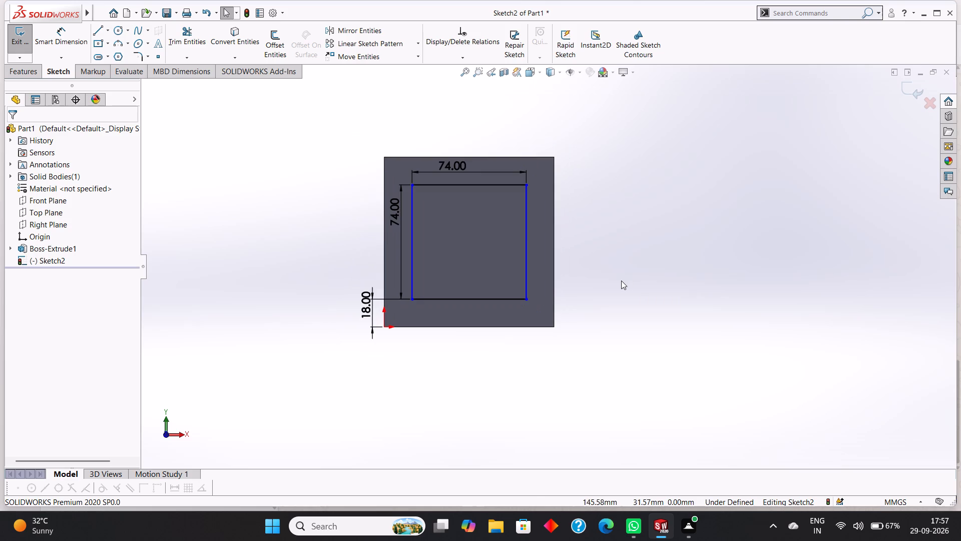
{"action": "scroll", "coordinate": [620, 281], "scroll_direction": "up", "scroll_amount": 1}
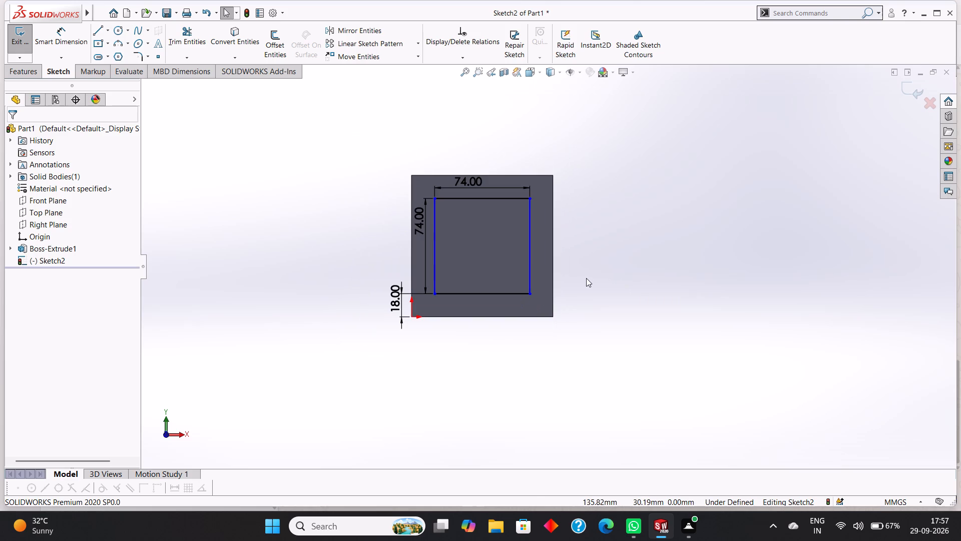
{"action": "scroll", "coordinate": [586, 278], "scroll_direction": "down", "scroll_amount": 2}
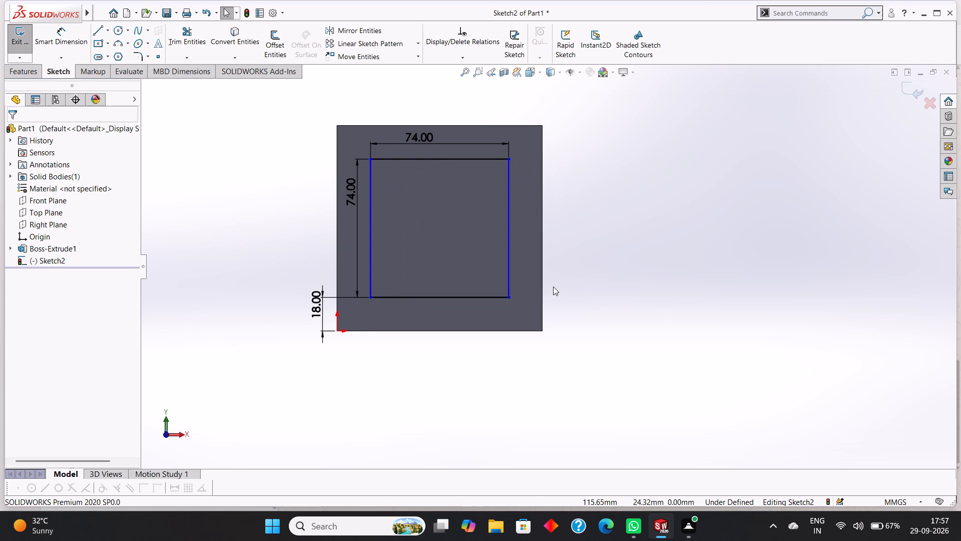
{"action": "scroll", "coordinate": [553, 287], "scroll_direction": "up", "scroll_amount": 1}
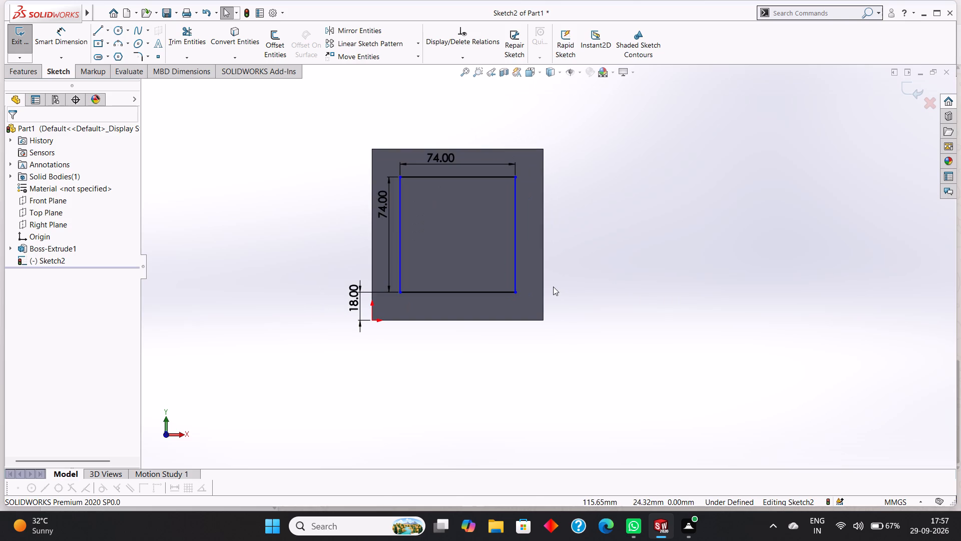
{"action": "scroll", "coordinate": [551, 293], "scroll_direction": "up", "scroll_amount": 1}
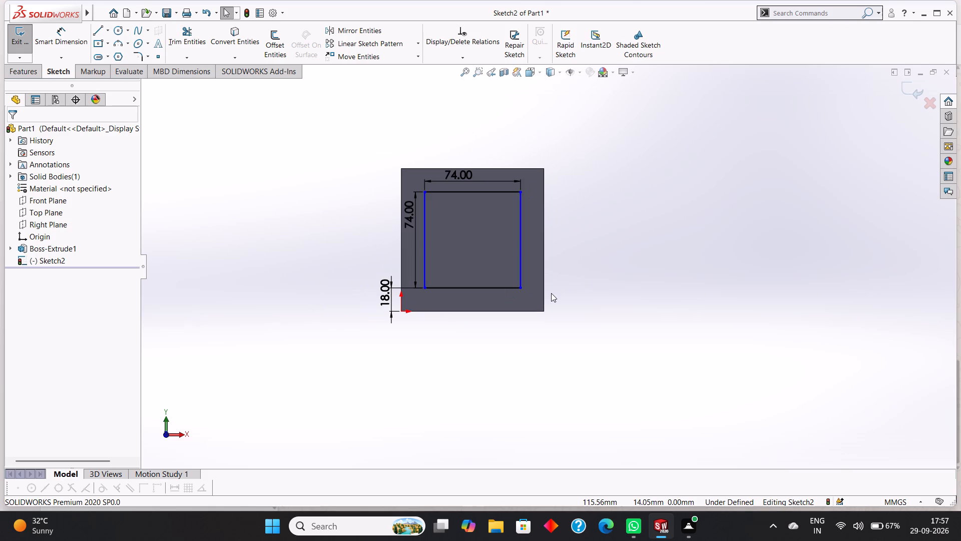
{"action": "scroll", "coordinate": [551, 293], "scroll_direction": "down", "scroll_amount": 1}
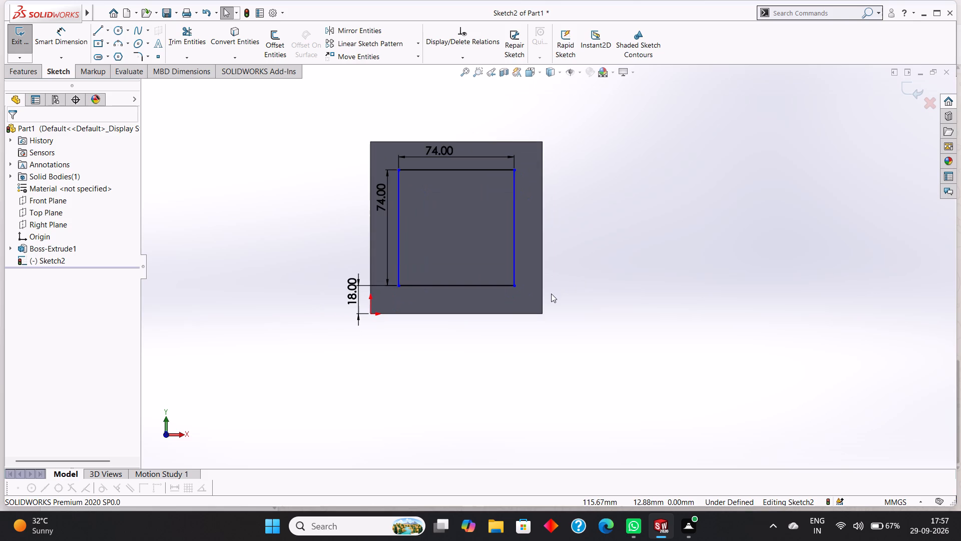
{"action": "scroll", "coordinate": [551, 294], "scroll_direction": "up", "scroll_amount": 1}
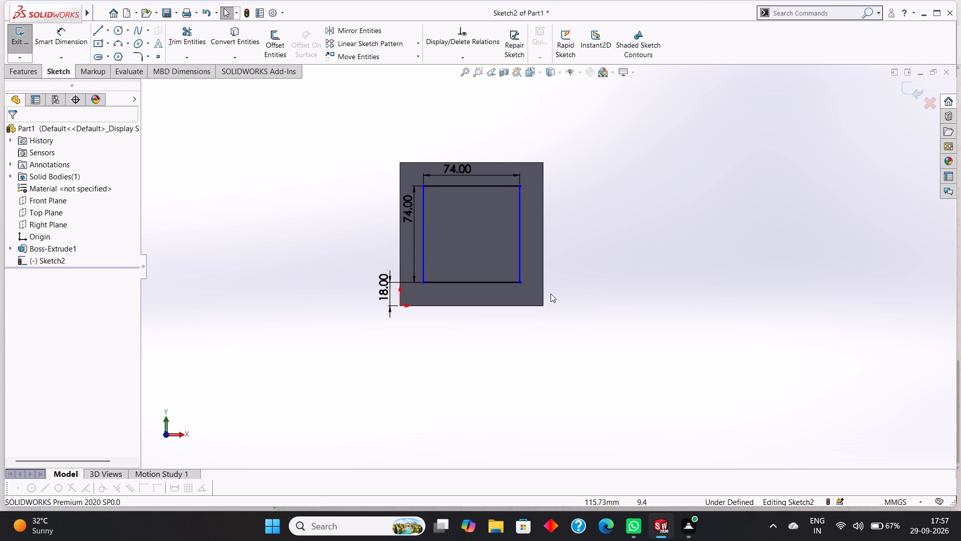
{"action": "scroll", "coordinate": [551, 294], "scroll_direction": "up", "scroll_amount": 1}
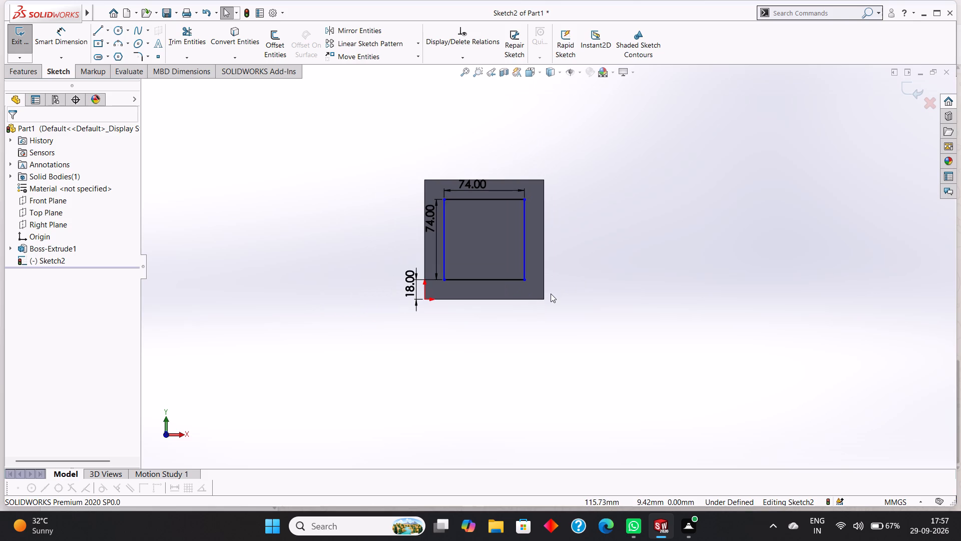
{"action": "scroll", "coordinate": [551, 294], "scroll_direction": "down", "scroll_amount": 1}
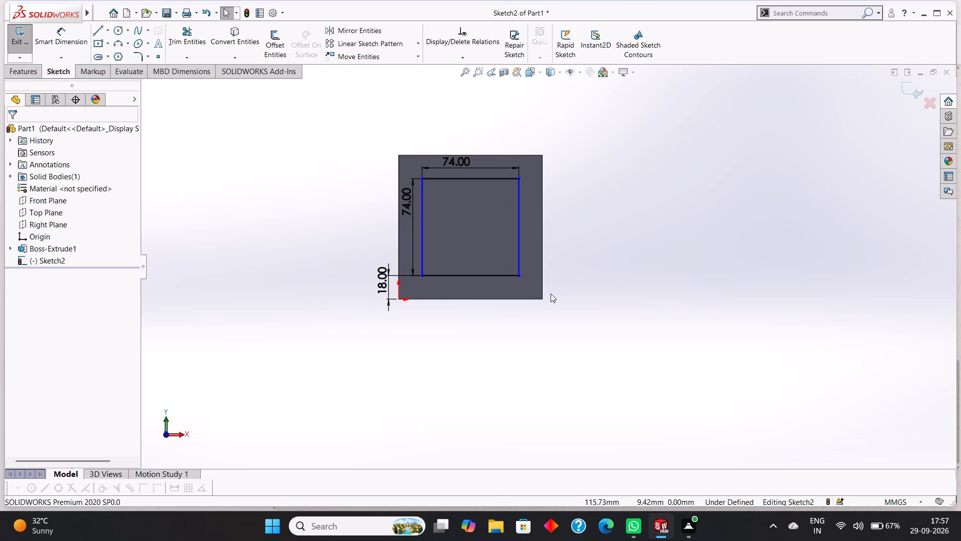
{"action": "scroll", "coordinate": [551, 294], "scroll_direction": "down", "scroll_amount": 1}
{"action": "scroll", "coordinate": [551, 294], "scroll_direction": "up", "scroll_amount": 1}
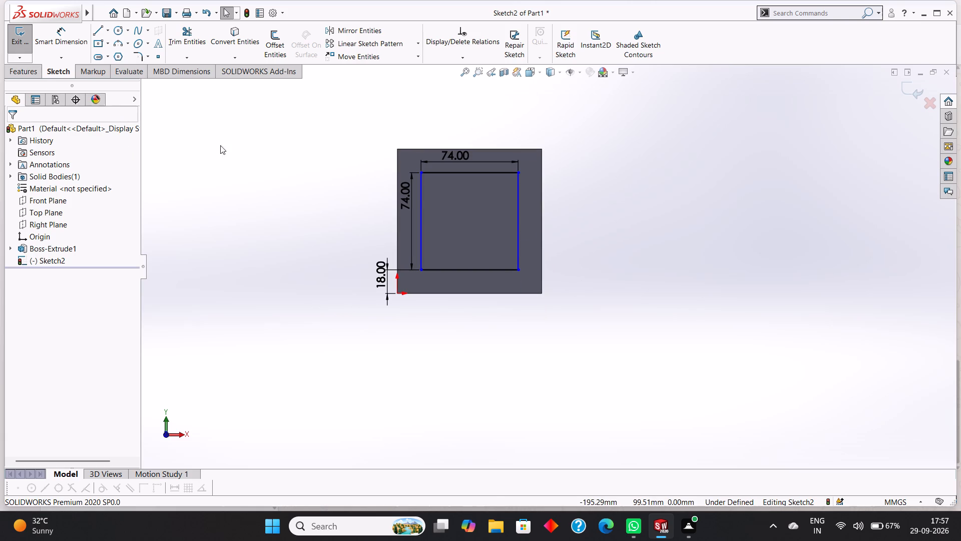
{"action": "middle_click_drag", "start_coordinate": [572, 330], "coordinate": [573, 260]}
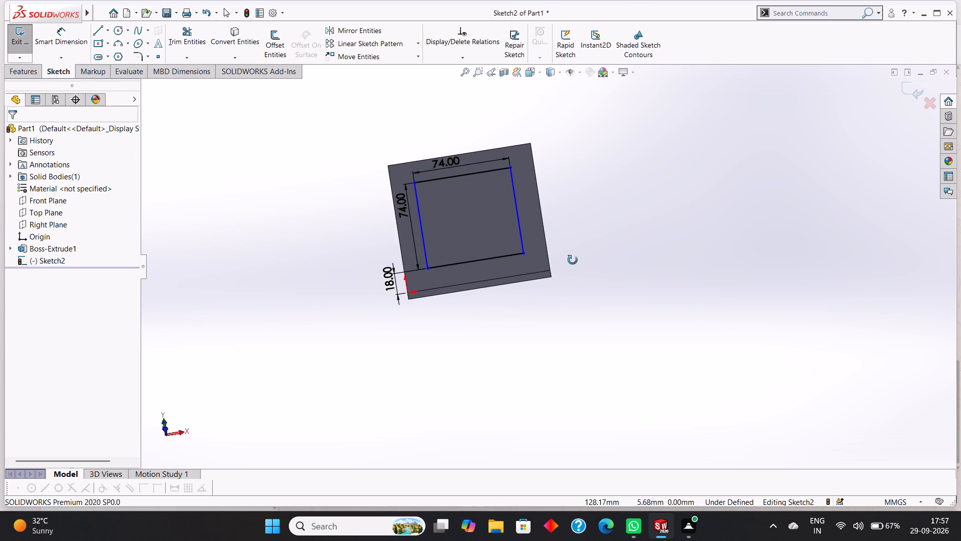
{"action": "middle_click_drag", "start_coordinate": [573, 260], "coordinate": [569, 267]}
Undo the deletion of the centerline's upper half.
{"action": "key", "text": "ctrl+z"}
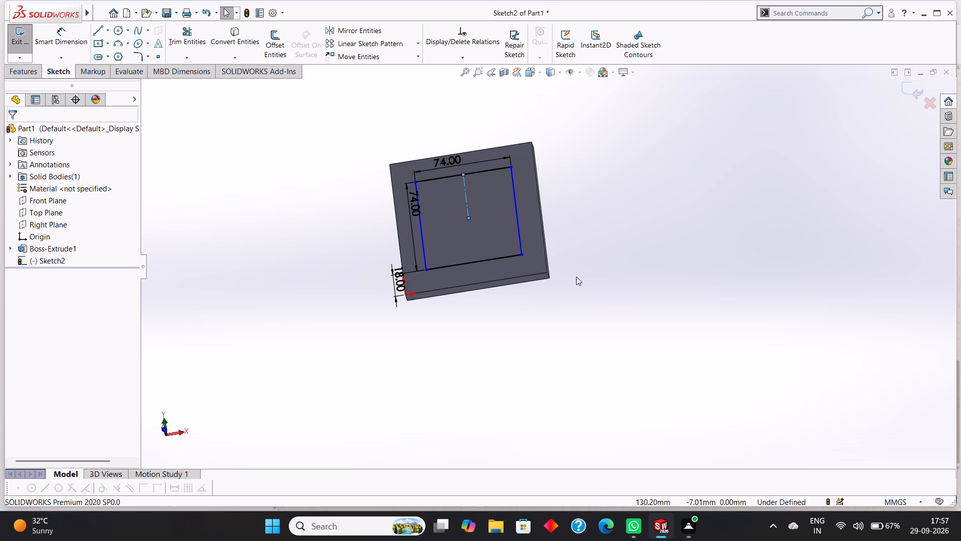
Undo the earlier edits of the plate's face sketch until its dimensions, inner square and vertical centerlines are all removed.
{"action": "key", "text": "ctrl+z"}
{"action": "key", "text": "ctrl+z"}
{"action": "key", "text": "ctrl+z"}
{"action": "key", "text": "ctrl+z"}
{"action": "key", "text": "ctrl+z"}
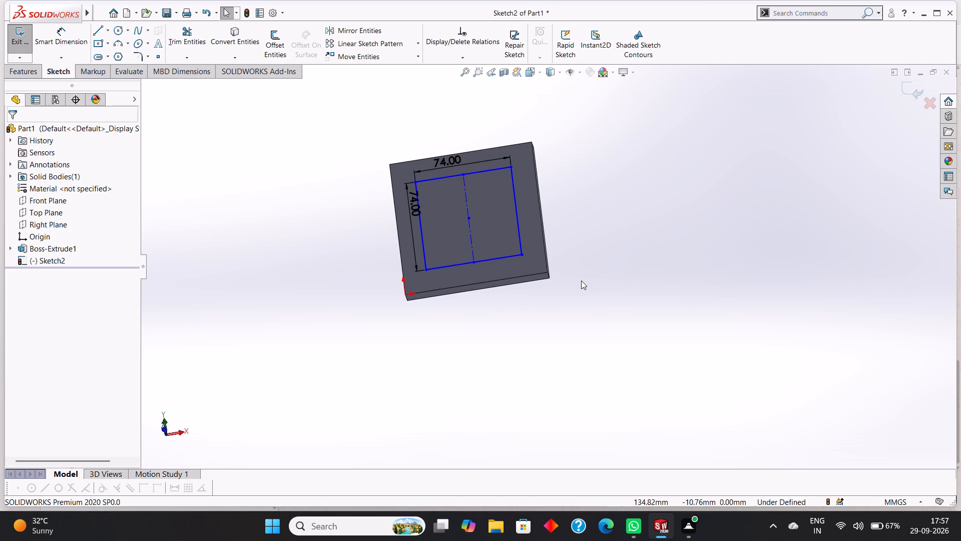
{"action": "key", "text": "ctrl+z"}
{"action": "key", "text": "ctrl+z"}
{"action": "key", "text": "ctrl+z"}
{"action": "key", "text": "ctrl+z"}
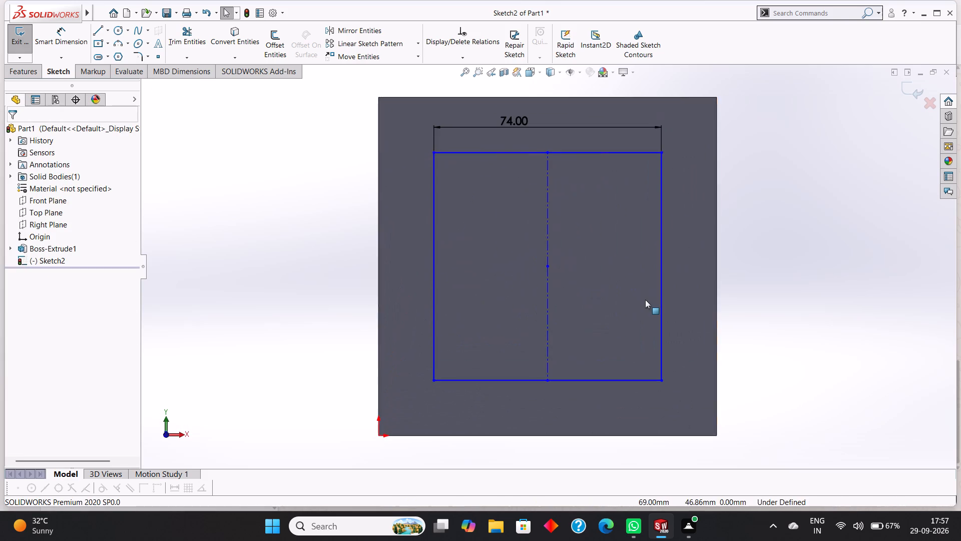
{"action": "key", "text": "ctrl+z"}
{"action": "key", "text": "ctrl+z"}
{"action": "key", "text": "ctrl+z"}
{"action": "key", "text": "ctrl+z"}
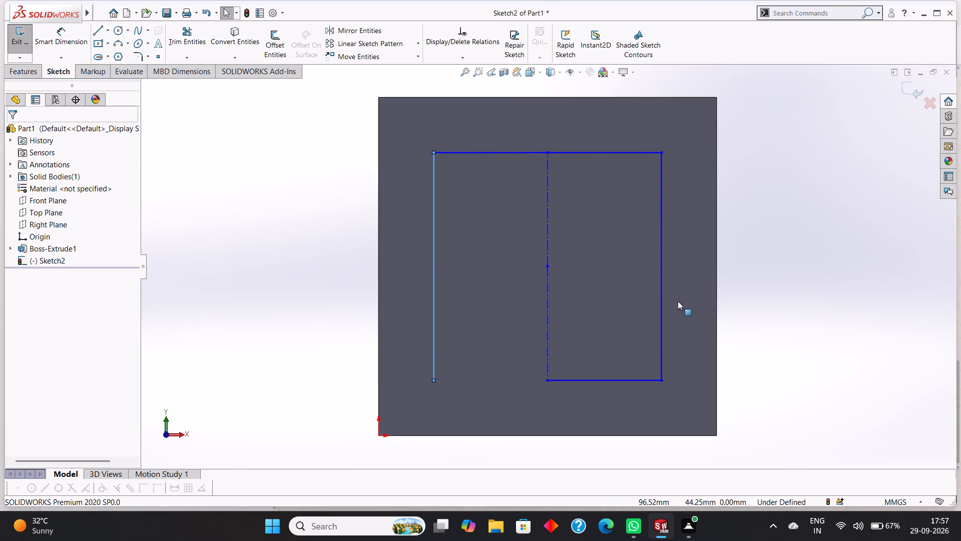
{"action": "key", "text": "ctrl+z"}
{"action": "key", "text": "ctrl+z"}
{"action": "key", "text": "ctrl+z"}
{"action": "key", "text": "ctrl+z"}
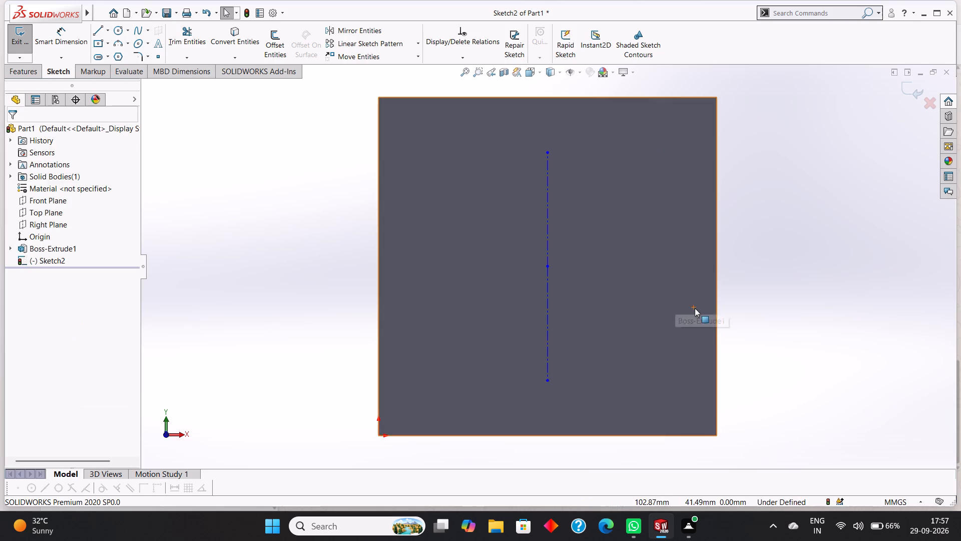
{"action": "key", "text": "ctrl+z"}
{"action": "key", "text": "ctrl+z"}
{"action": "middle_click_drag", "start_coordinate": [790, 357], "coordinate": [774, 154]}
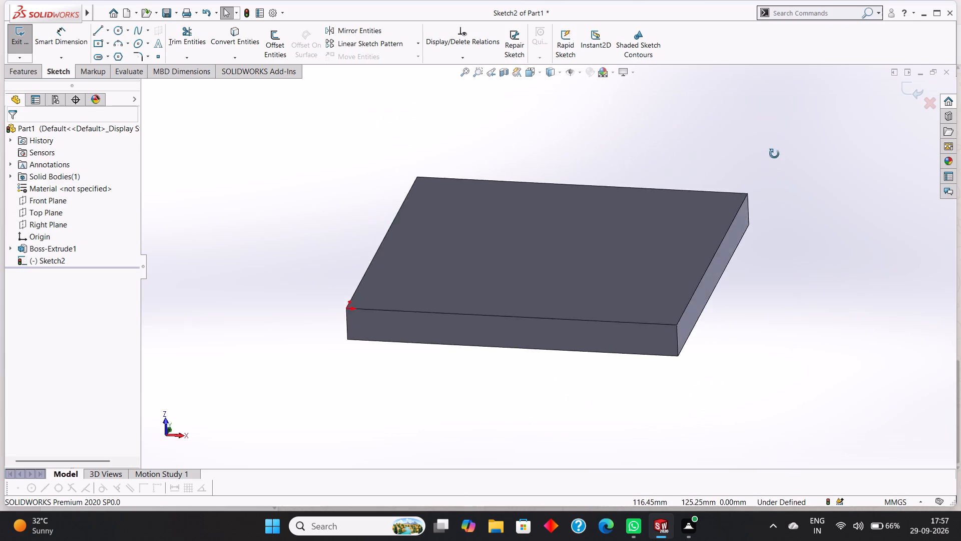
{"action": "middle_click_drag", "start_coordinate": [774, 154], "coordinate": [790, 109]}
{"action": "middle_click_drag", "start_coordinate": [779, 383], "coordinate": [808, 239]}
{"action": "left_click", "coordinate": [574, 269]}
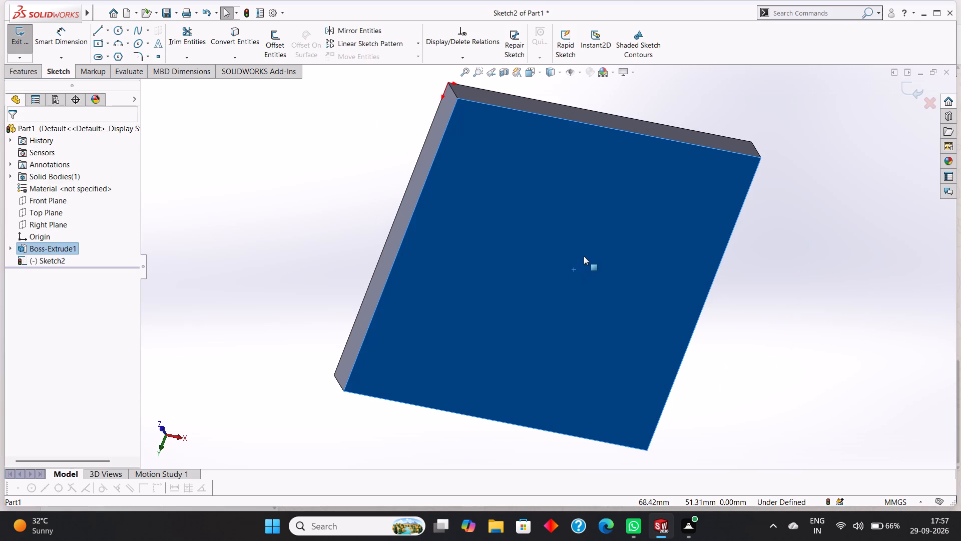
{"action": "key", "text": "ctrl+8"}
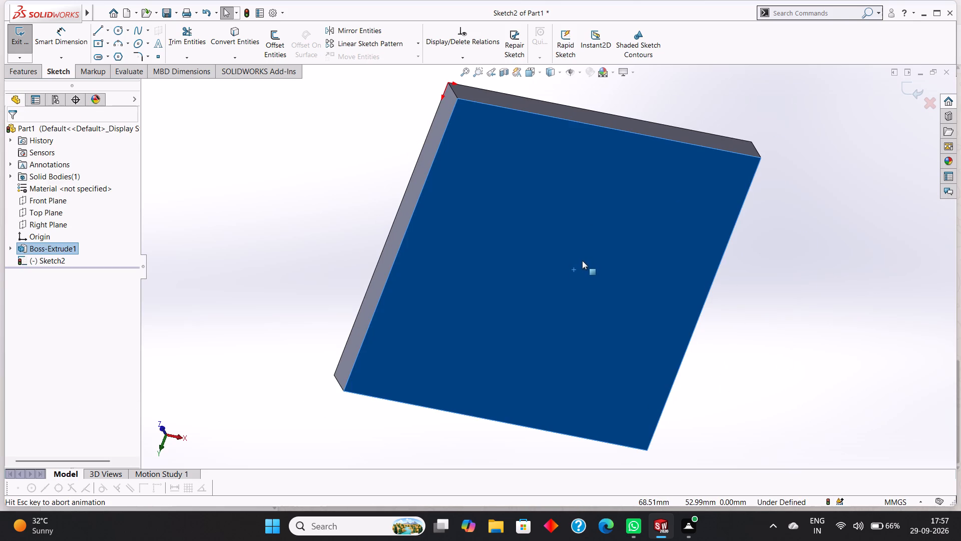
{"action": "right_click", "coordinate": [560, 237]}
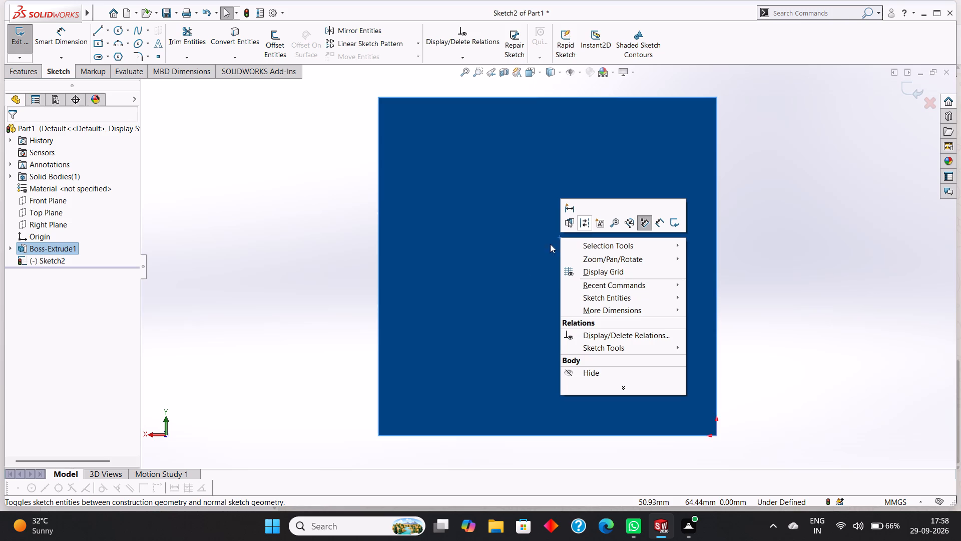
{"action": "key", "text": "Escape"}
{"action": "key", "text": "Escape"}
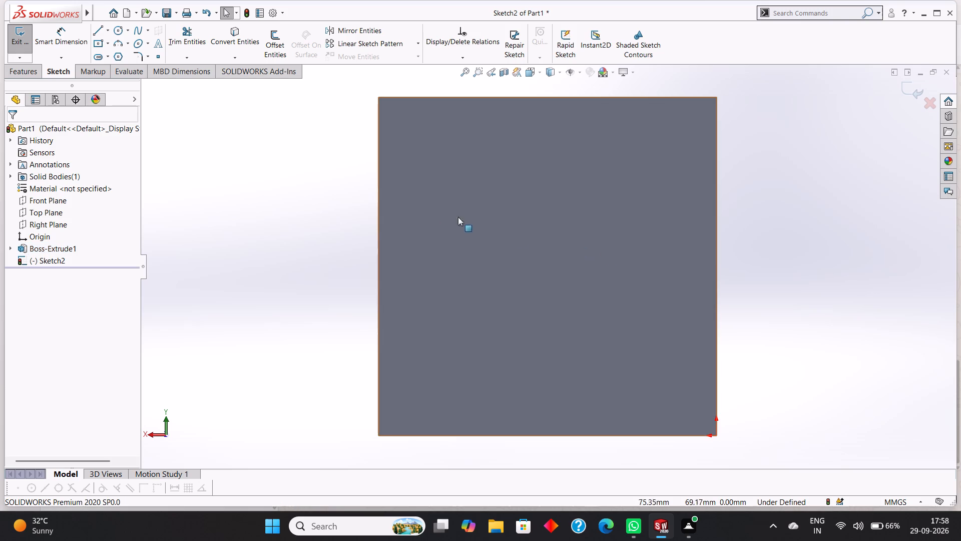
Exit the empty sketch and start a new sketch on the plate's back face, viewed normal to it.
{"action": "left_click", "coordinate": [17, 43]}
{"action": "middle_click_drag", "start_coordinate": [838, 279], "coordinate": [810, 292]}
{"action": "left_click", "coordinate": [621, 256]}
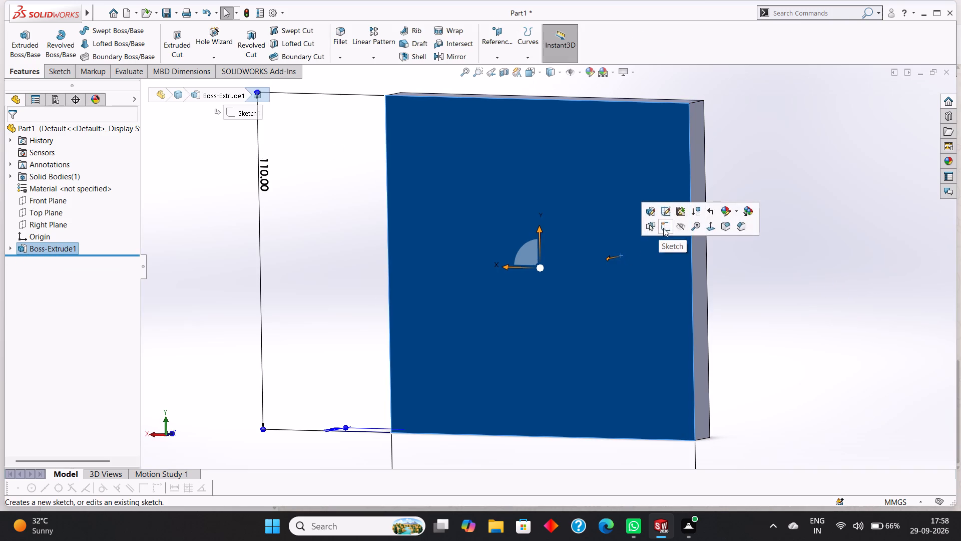
{"action": "left_click", "coordinate": [662, 224]}
{"action": "key", "text": "ctrl+8"}
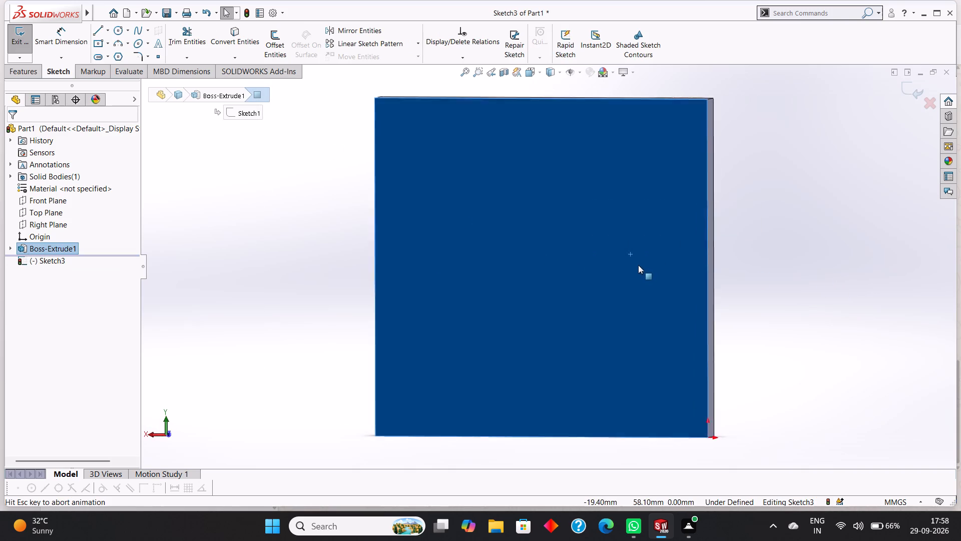
{"action": "key", "text": "Escape"}
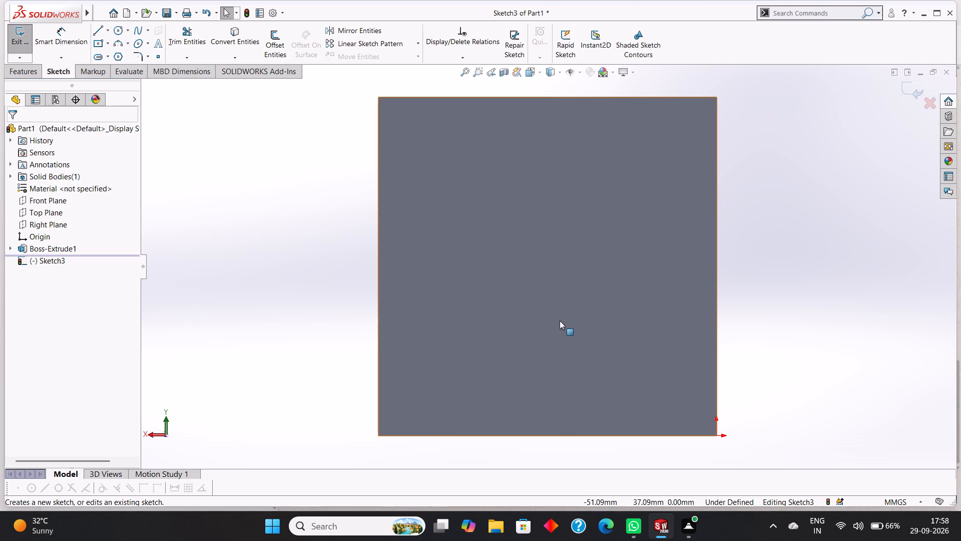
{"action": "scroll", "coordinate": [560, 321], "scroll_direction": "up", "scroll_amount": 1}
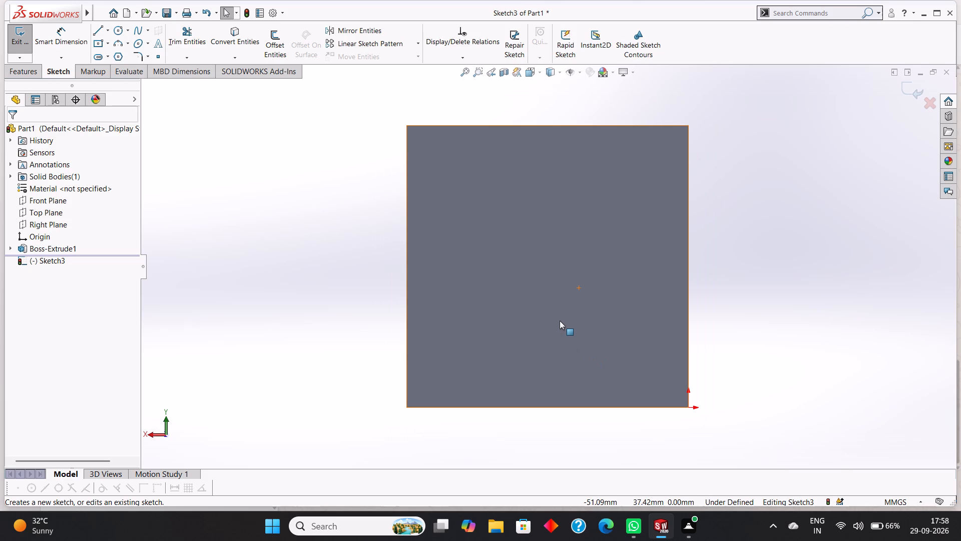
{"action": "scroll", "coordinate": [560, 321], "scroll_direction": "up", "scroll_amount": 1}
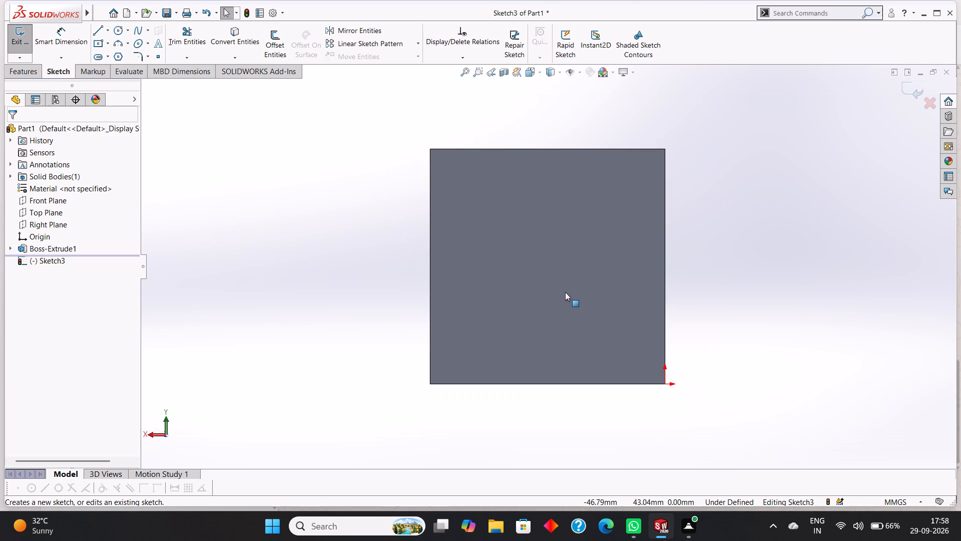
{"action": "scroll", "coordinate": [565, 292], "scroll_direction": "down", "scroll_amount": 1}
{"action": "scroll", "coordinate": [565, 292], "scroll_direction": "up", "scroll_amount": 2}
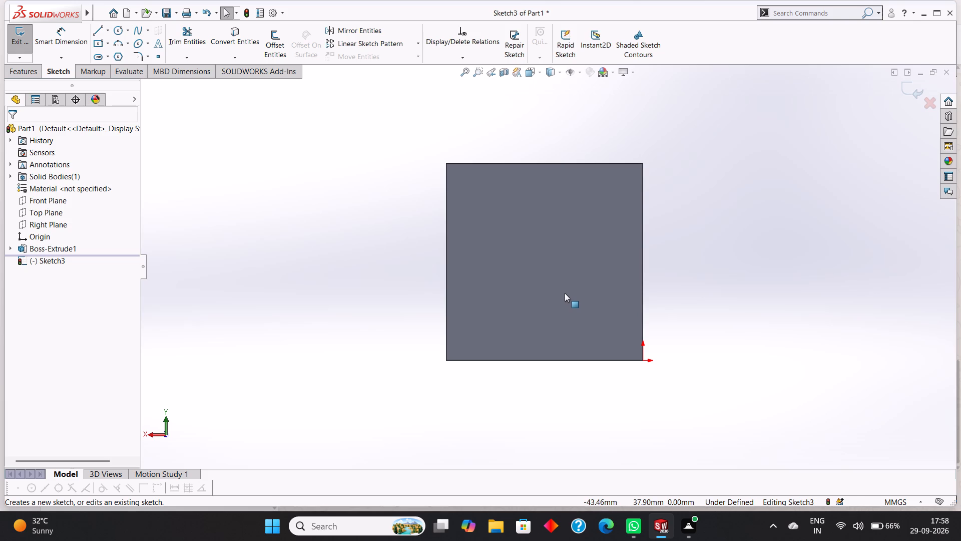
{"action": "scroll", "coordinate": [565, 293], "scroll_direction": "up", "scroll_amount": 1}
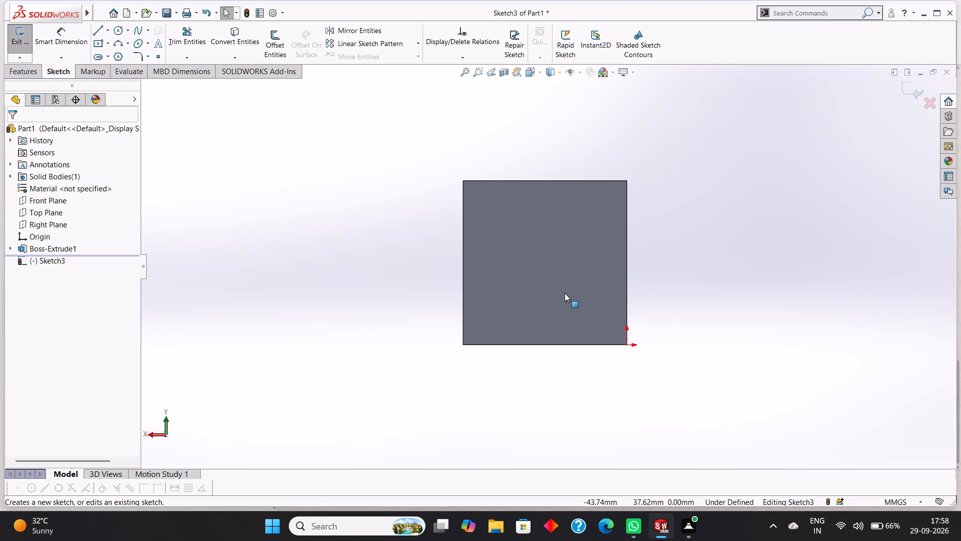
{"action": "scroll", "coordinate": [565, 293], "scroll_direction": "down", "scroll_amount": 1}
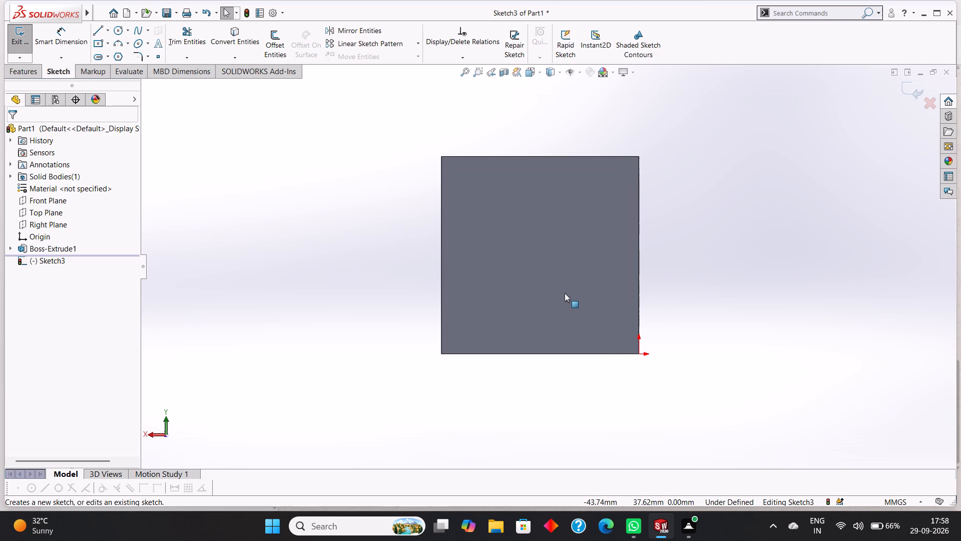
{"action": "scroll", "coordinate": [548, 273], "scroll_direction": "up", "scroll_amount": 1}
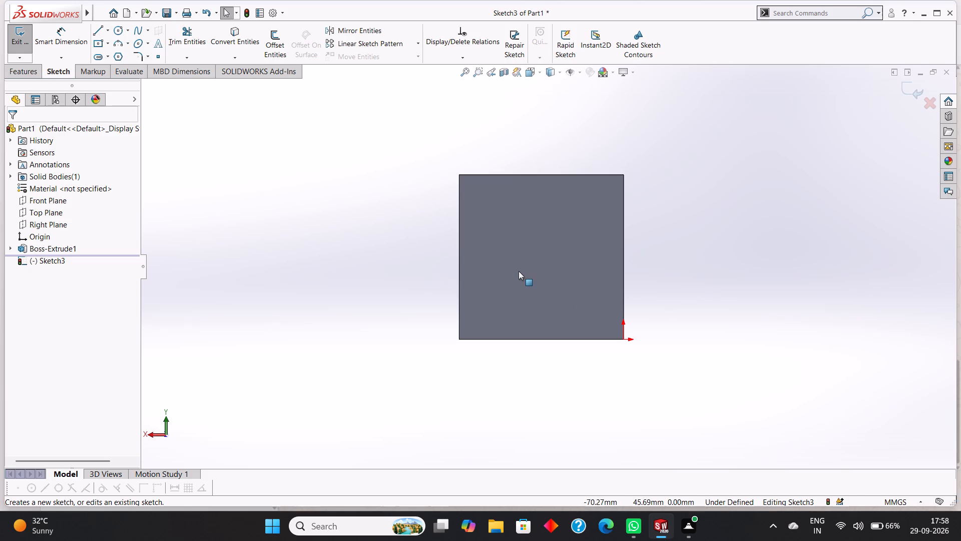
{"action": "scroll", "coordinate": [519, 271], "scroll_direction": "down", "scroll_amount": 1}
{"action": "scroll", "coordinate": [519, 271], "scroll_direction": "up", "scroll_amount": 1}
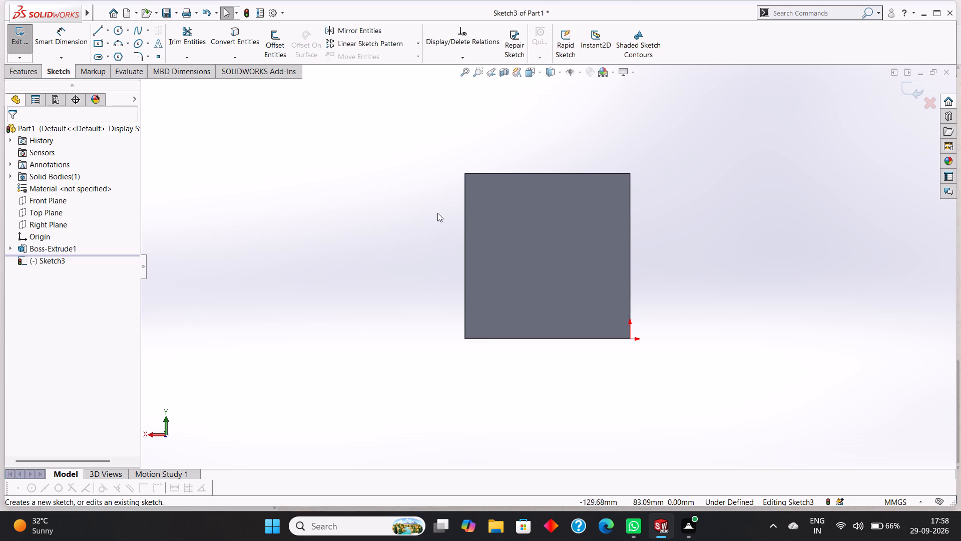
Draw a 37 mm vertical centerline upward from the centre of the plate's back face.
{"action": "left_click", "coordinate": [110, 30]}
{"action": "left_click", "coordinate": [120, 53]}
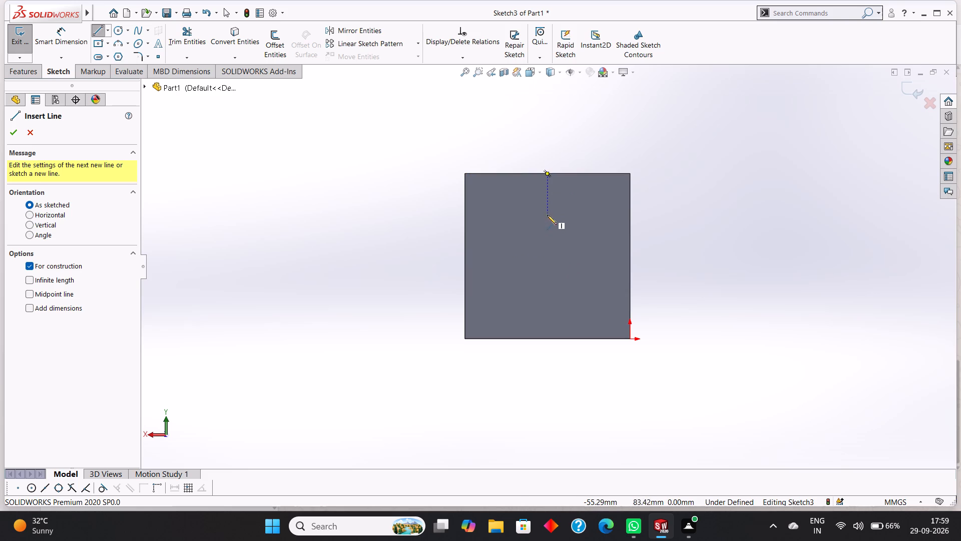
{"action": "left_click", "coordinate": [547, 255]}
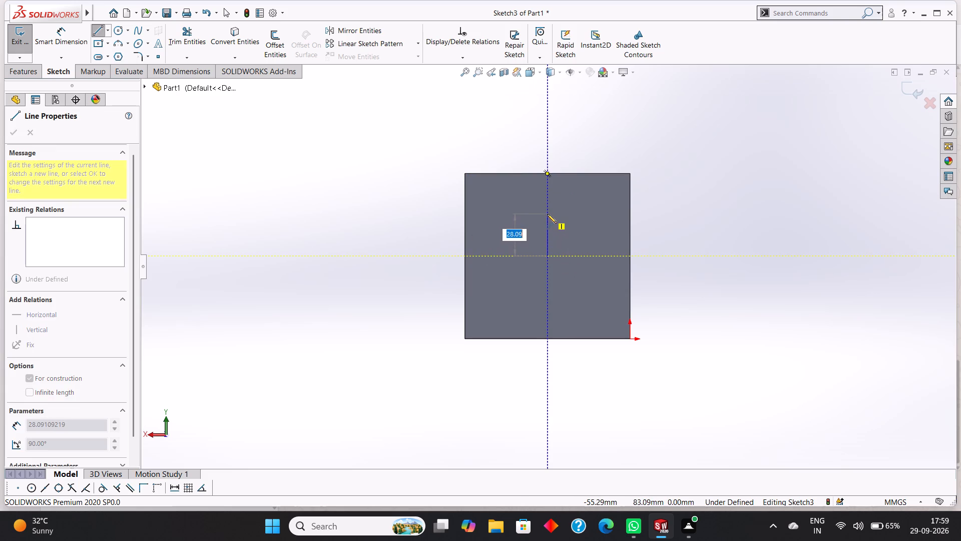
{"action": "type", "text": "37"}
{"action": "key", "text": "Return"}
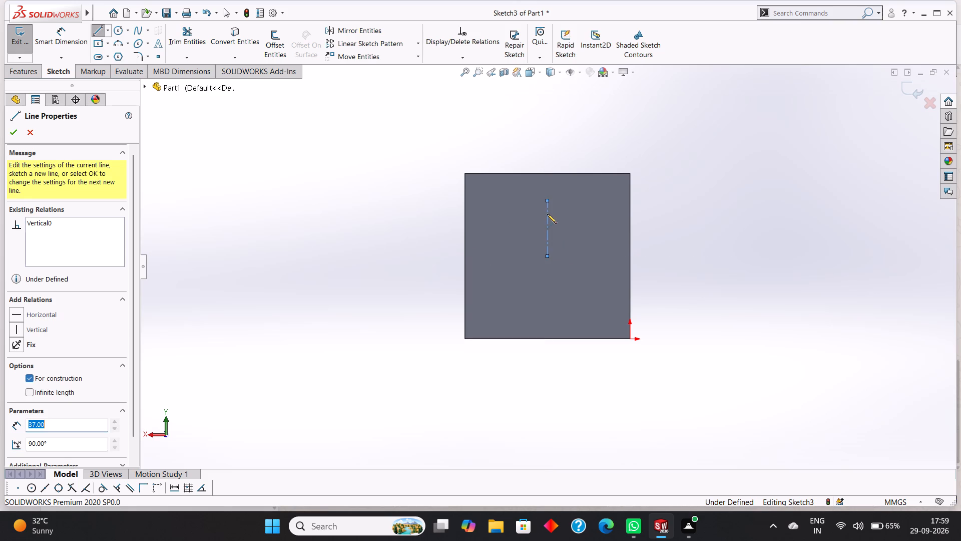
{"action": "right_click", "coordinate": [567, 215]}
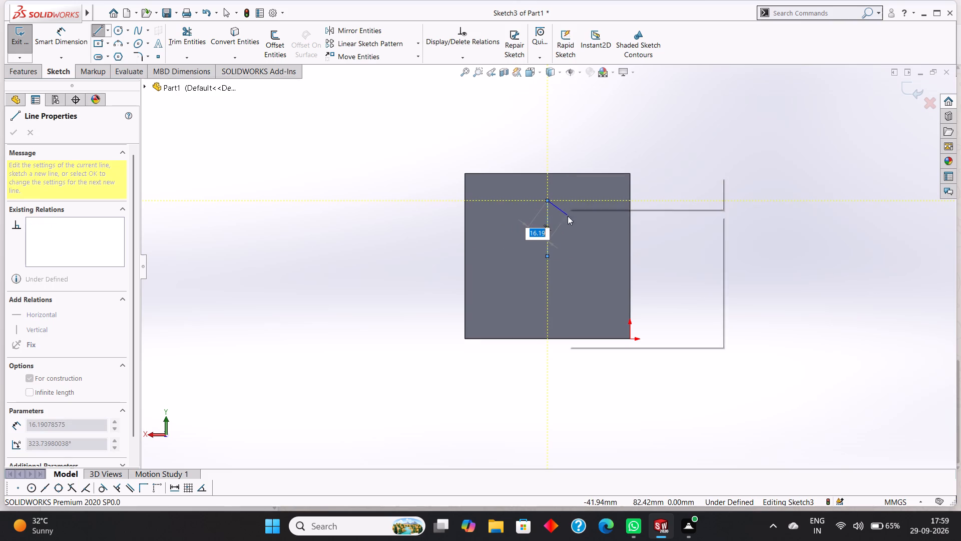
{"action": "left_click", "coordinate": [585, 223]}
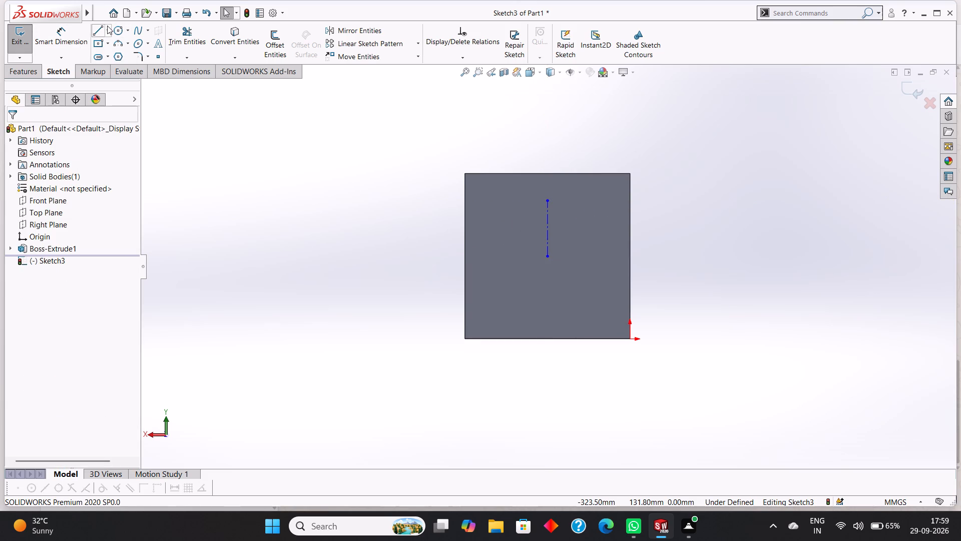
Draw a second 37 mm vertical centerline downward from the centre of the plate's back face.
{"action": "left_click", "coordinate": [107, 26]}
{"action": "left_click", "coordinate": [120, 56]}
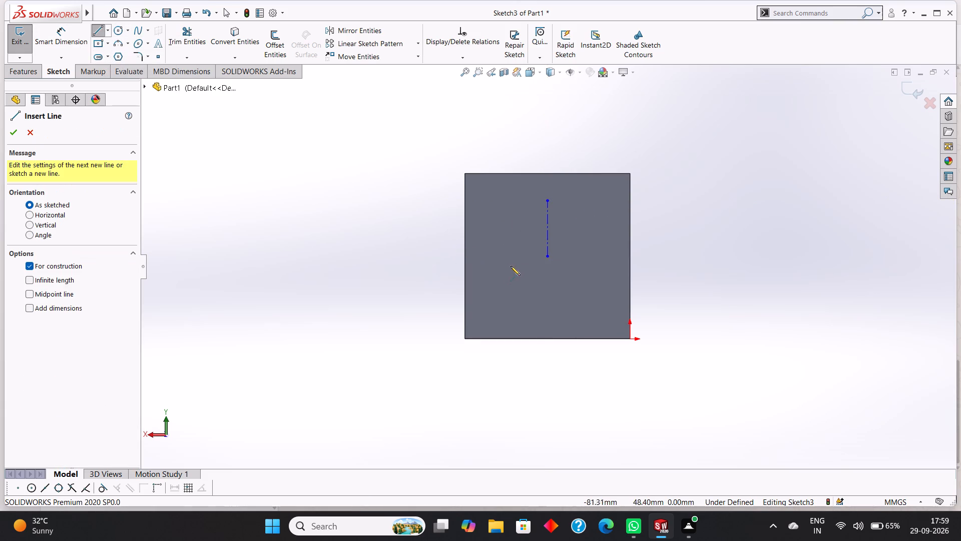
{"action": "left_click", "coordinate": [548, 258]}
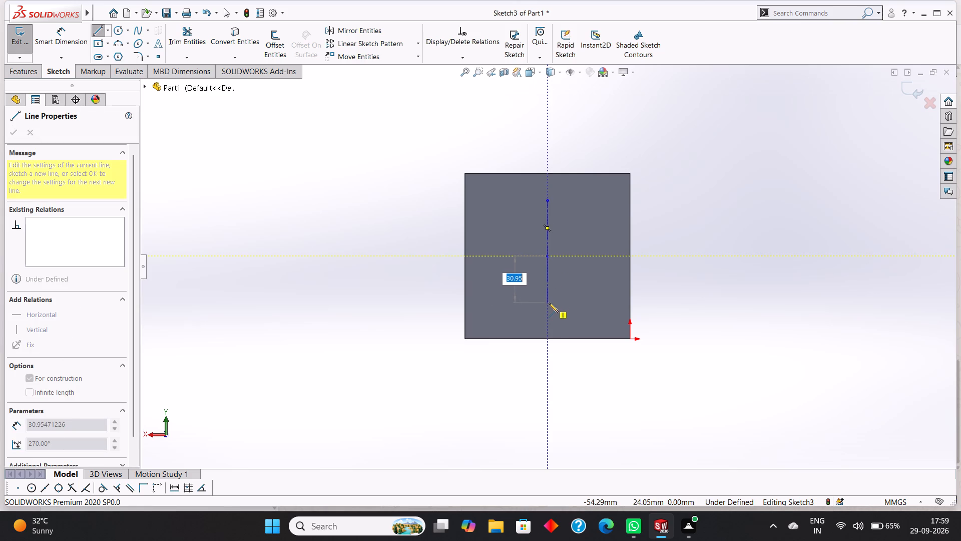
{"action": "type", "text": "37"}
{"action": "key", "text": "Return"}
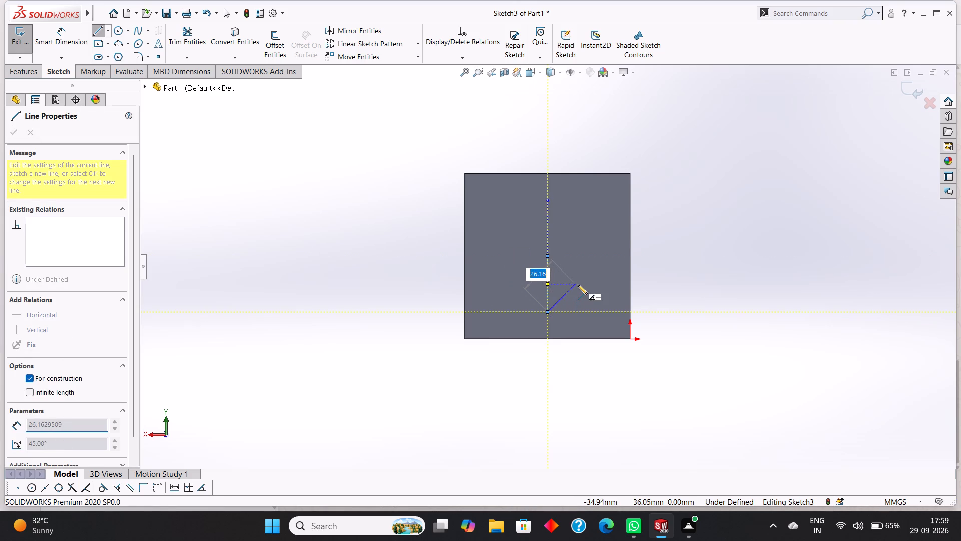
{"action": "right_click", "coordinate": [578, 285]}
{"action": "left_click", "coordinate": [597, 291]}
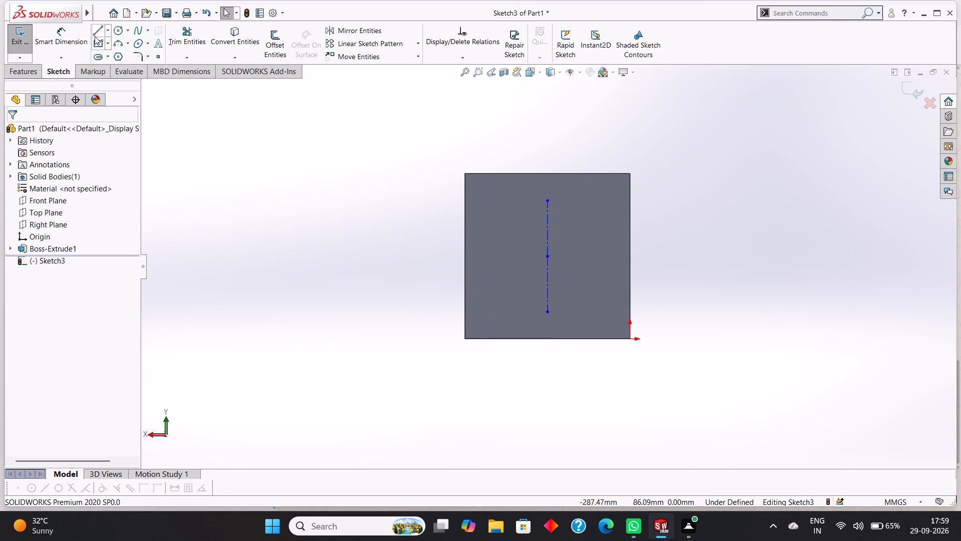
Sketch a closed 74 mm square around the centerlines with lines, starting with a 37 mm half side from the upper centerline endpoint.
{"action": "left_click", "coordinate": [96, 32]}
{"action": "left_click", "coordinate": [549, 199]}
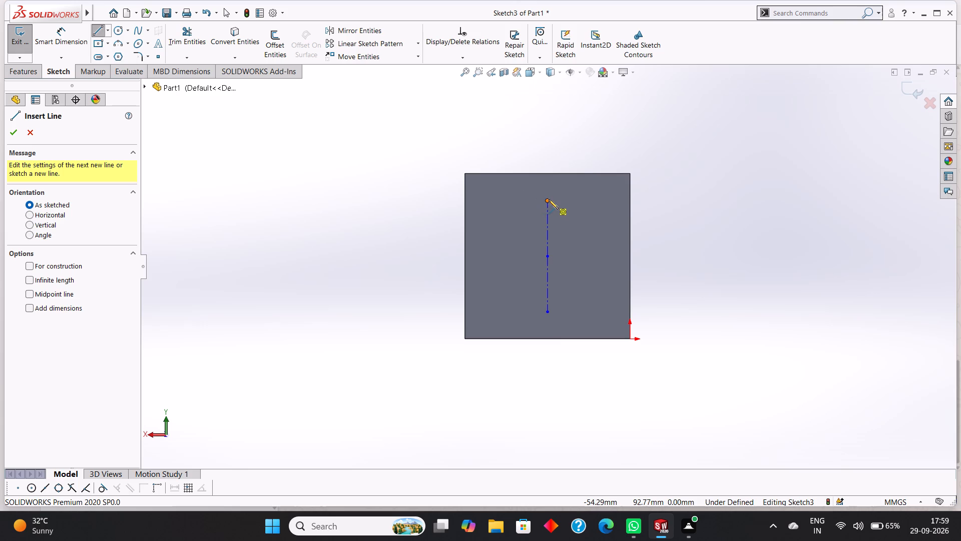
{"action": "type", "text": "37"}
{"action": "key", "text": "Return"}
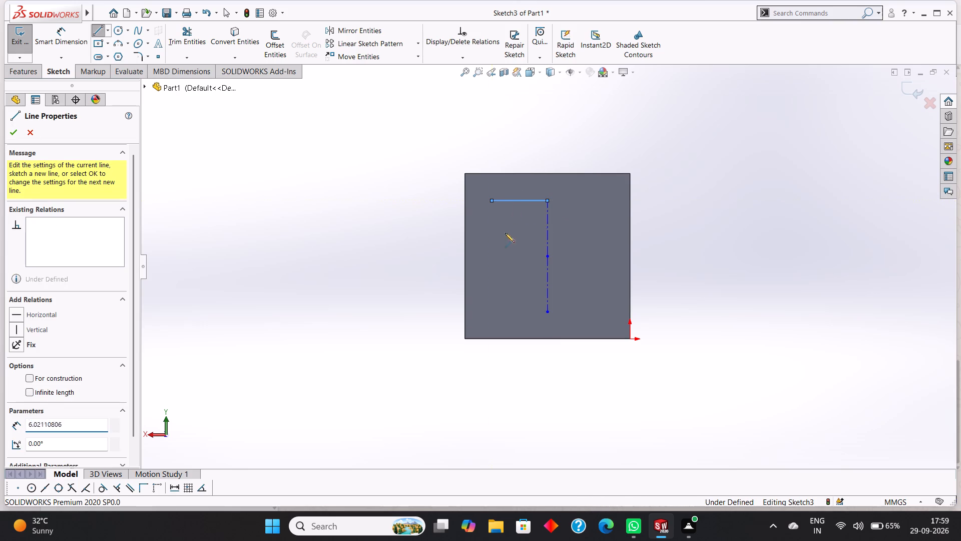
{"action": "left_click", "coordinate": [492, 311]}
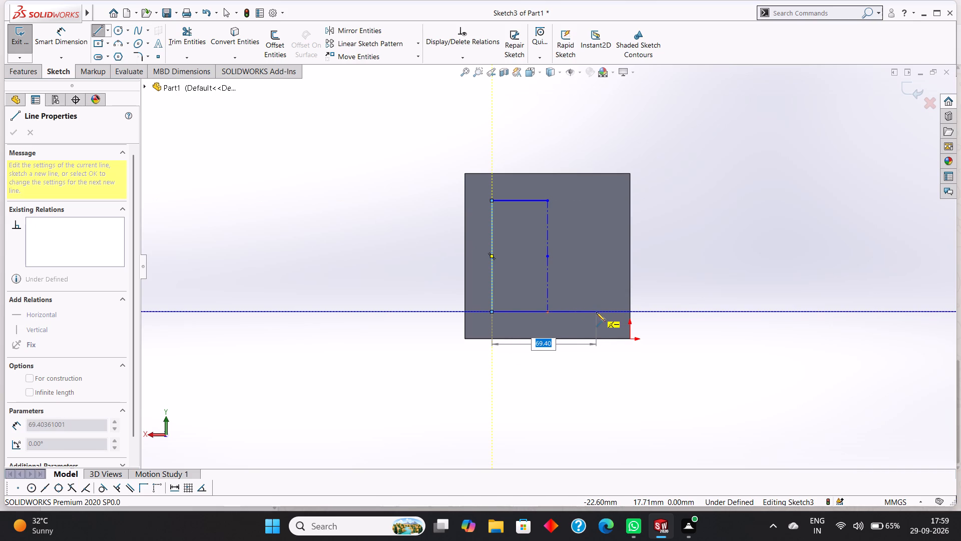
{"action": "type", "text": "74"}
{"action": "key", "text": "Return"}
{"action": "left_click", "coordinate": [603, 200]}
{"action": "left_click", "coordinate": [547, 200]}
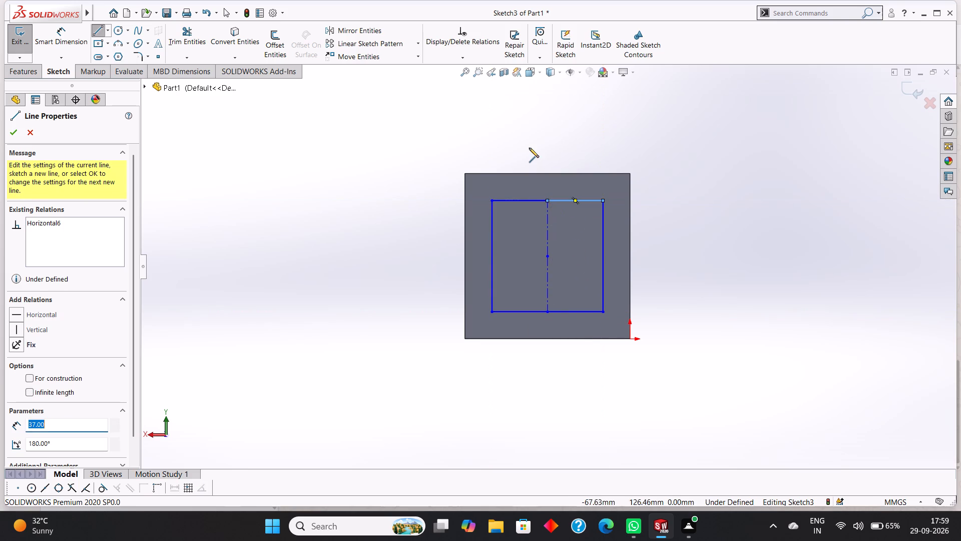
{"action": "right_click", "coordinate": [530, 144]}
{"action": "left_click", "coordinate": [553, 149]}
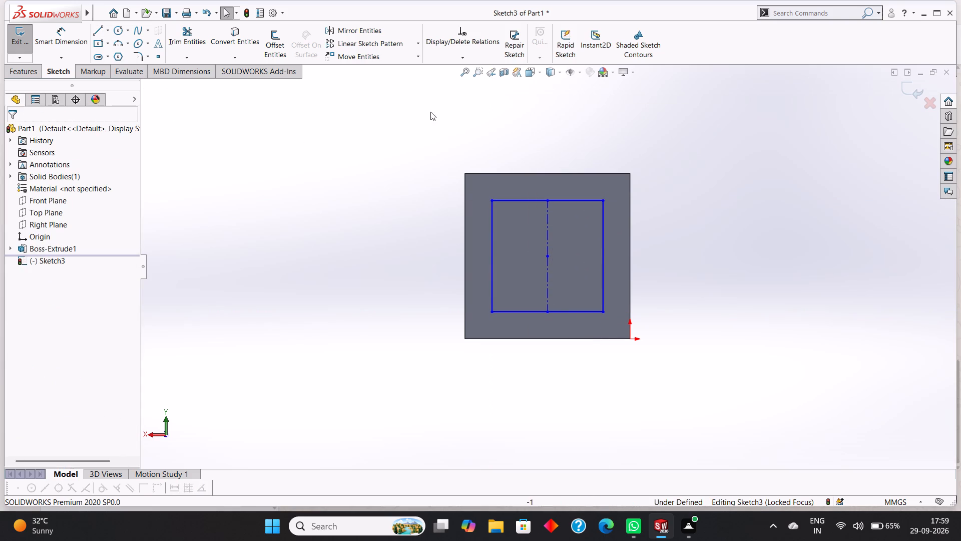
Replace the two half segments of the square's top side with a single 74 mm line between the corners.
{"action": "right_click", "coordinate": [518, 198]}
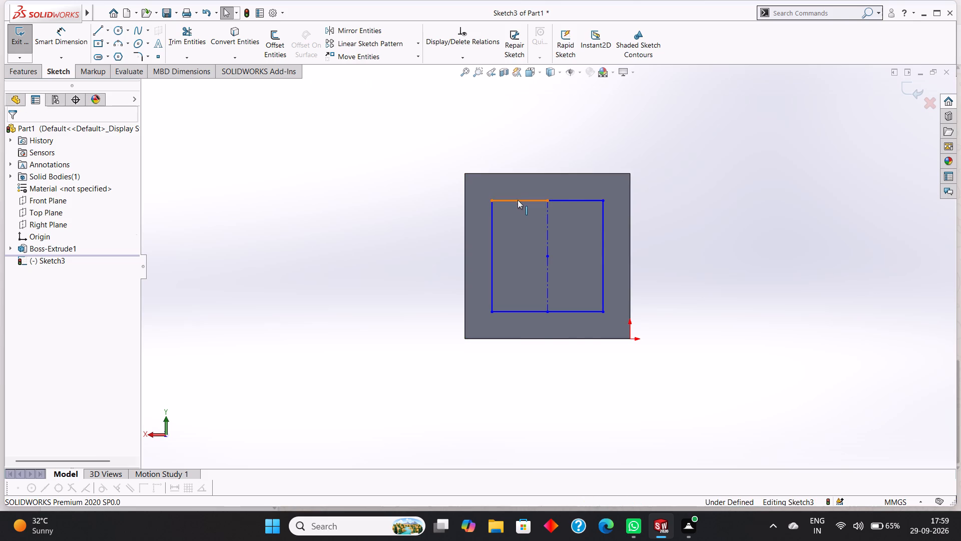
{"action": "left_click", "coordinate": [538, 357]}
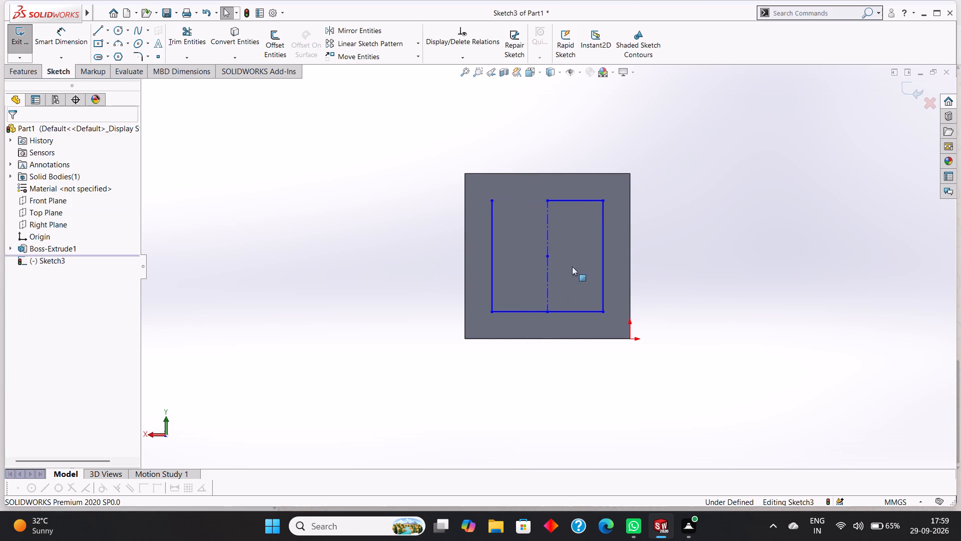
{"action": "right_click", "coordinate": [582, 200]}
{"action": "left_click", "coordinate": [606, 357]}
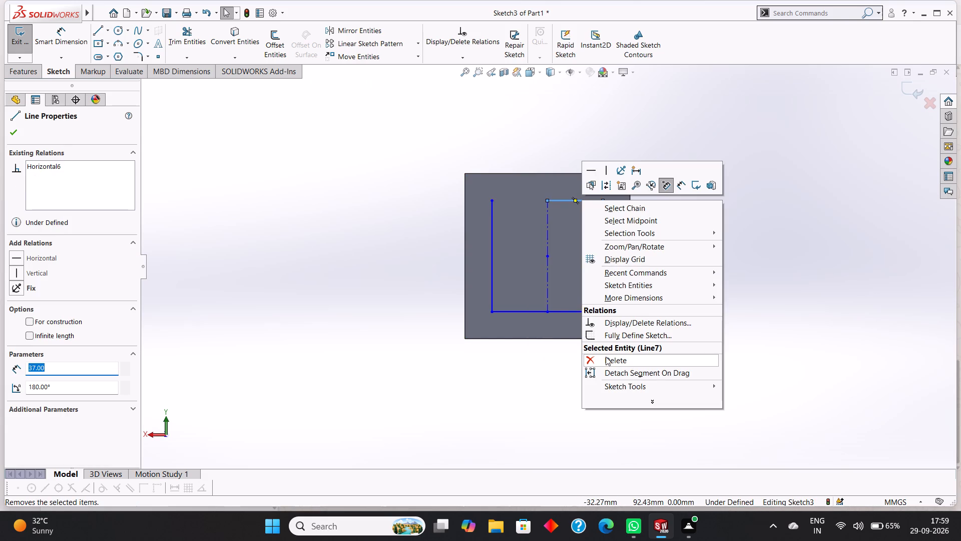
{"action": "left_click", "coordinate": [94, 32]}
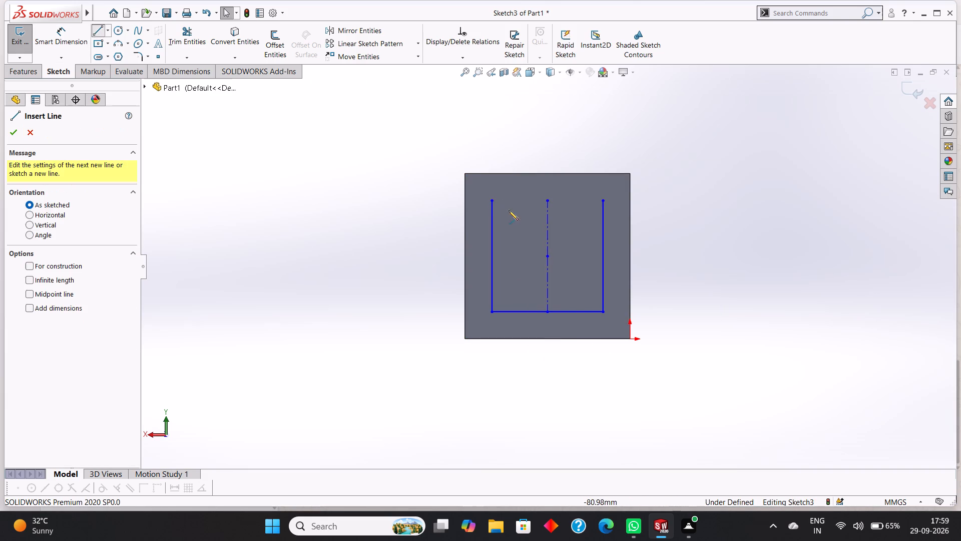
{"action": "left_click", "coordinate": [491, 200]}
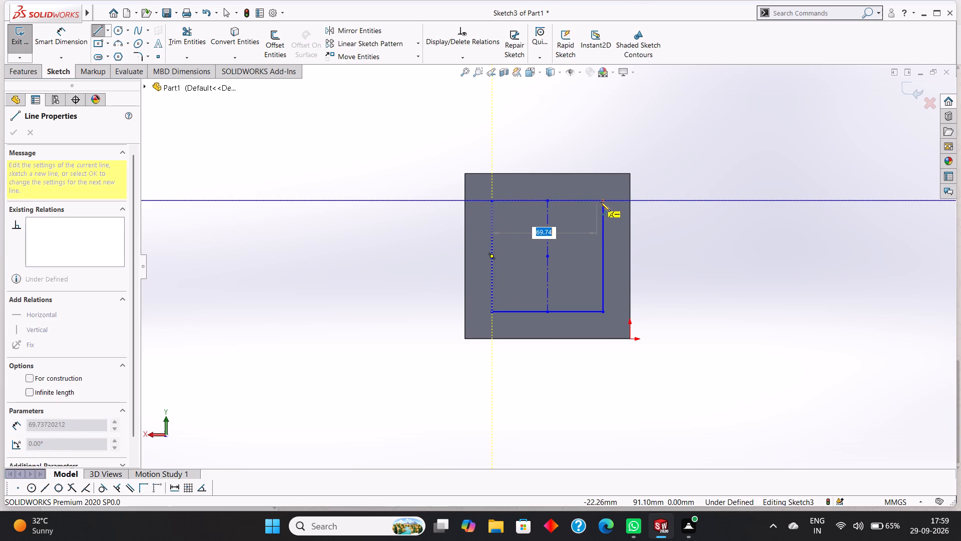
{"action": "left_click", "coordinate": [601, 201]}
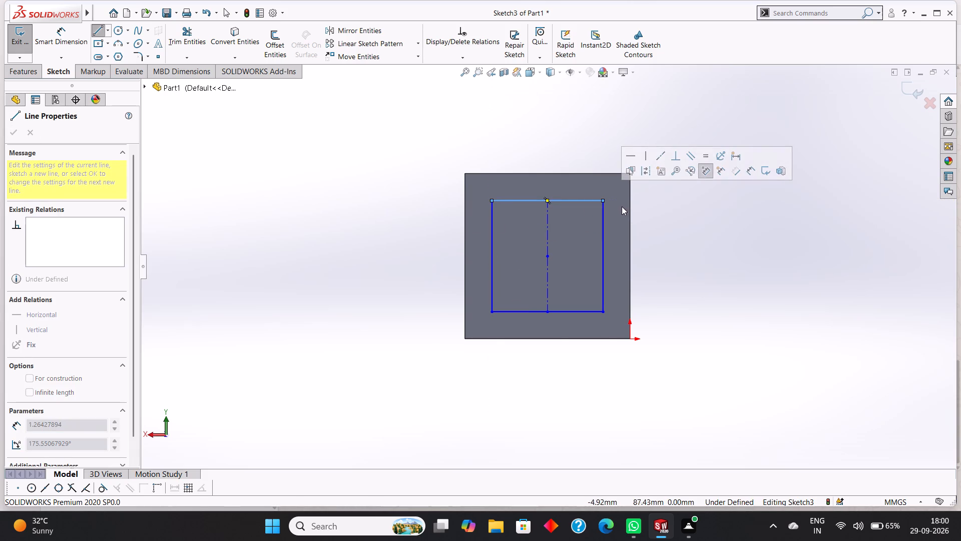
{"action": "right_click", "coordinate": [620, 205]}
{"action": "left_click", "coordinate": [639, 214]}
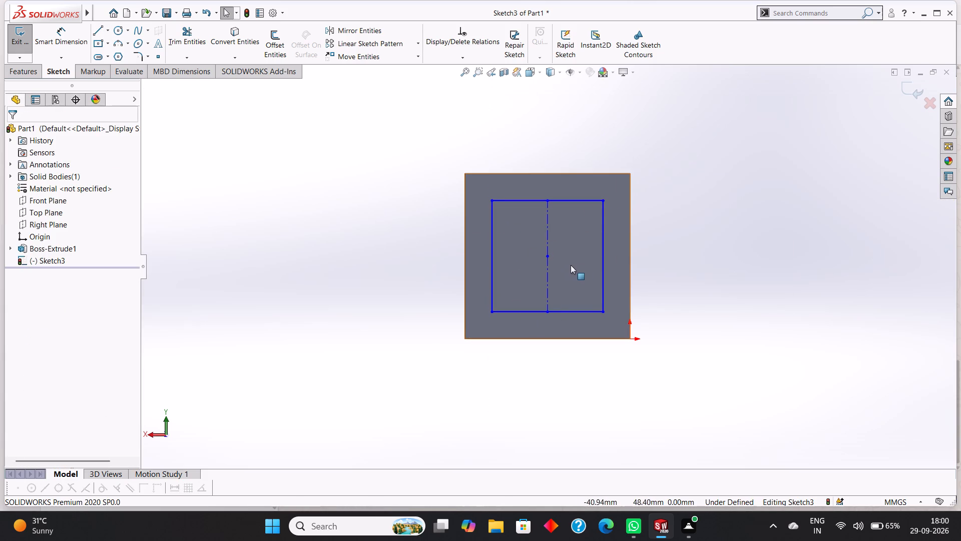
Delete the upper and lower vertical centerlines inside the square.
{"action": "right_click", "coordinate": [547, 222]}
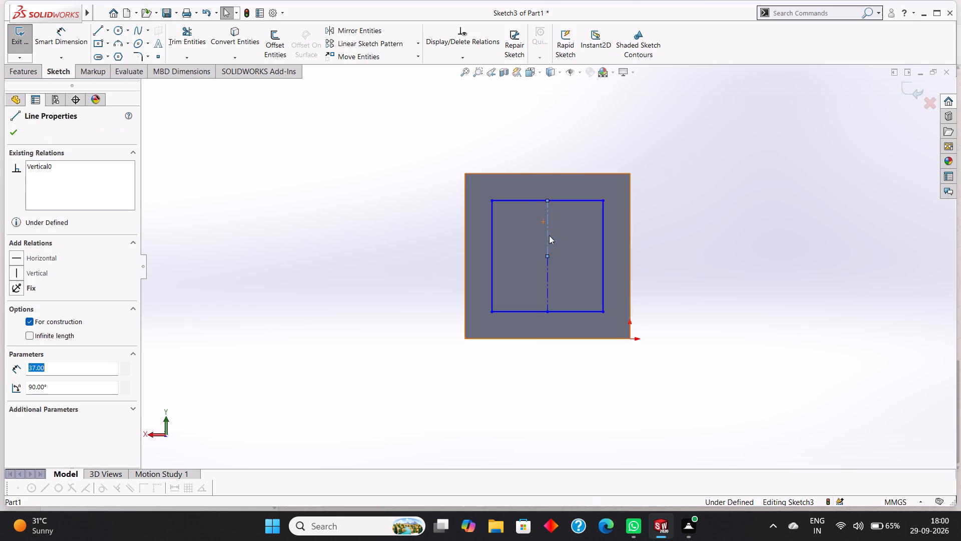
{"action": "left_click", "coordinate": [577, 383]}
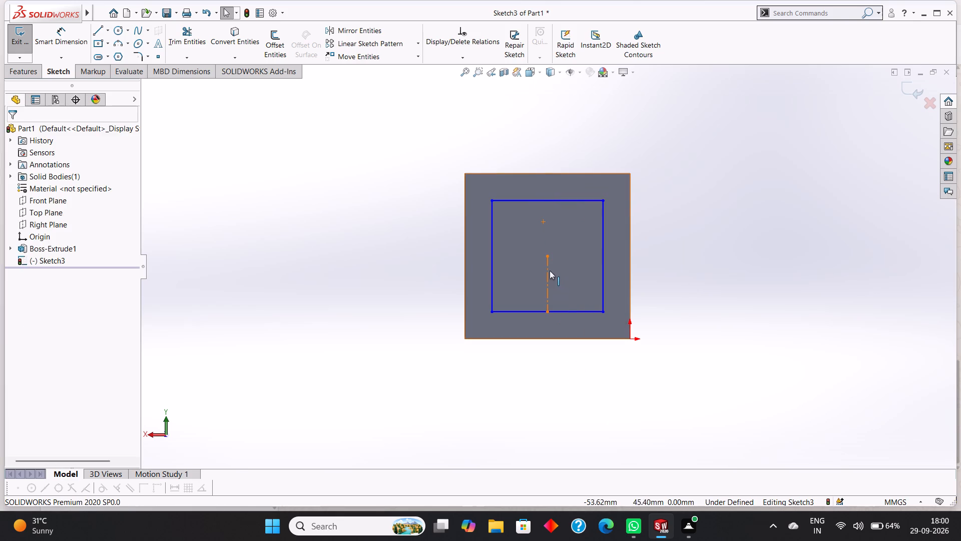
{"action": "right_click", "coordinate": [548, 269]}
{"action": "left_click", "coordinate": [589, 414]}
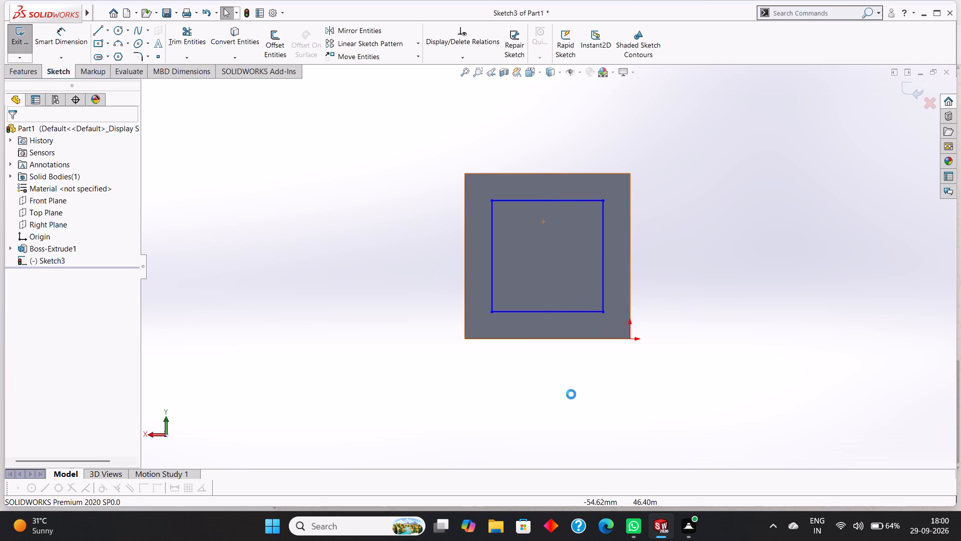
Dimension the square's top side and left side at 74 mm each.
{"action": "left_click", "coordinate": [62, 35]}
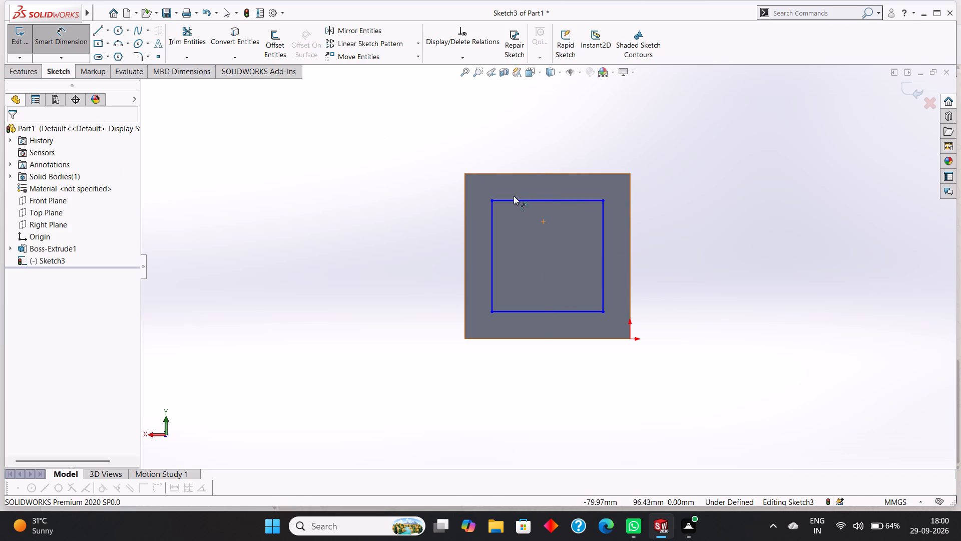
{"action": "left_click", "coordinate": [521, 200]}
{"action": "left_click", "coordinate": [528, 182]}
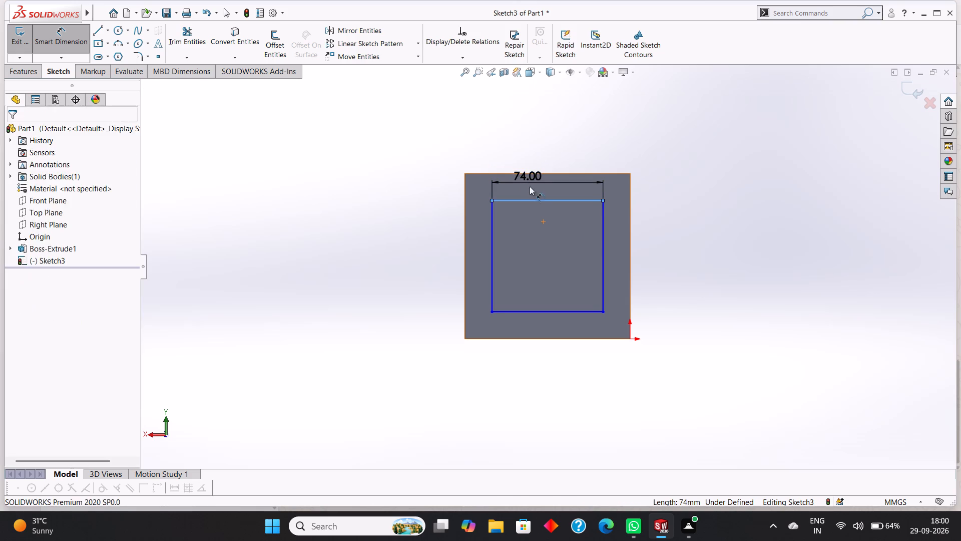
{"action": "left_click", "coordinate": [483, 167]}
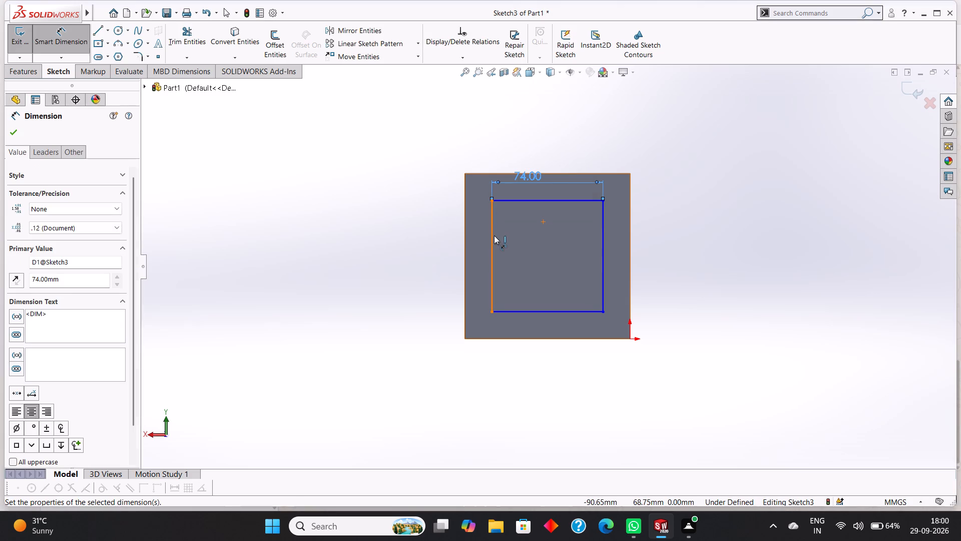
{"action": "left_click", "coordinate": [493, 234]}
{"action": "left_click", "coordinate": [477, 228]}
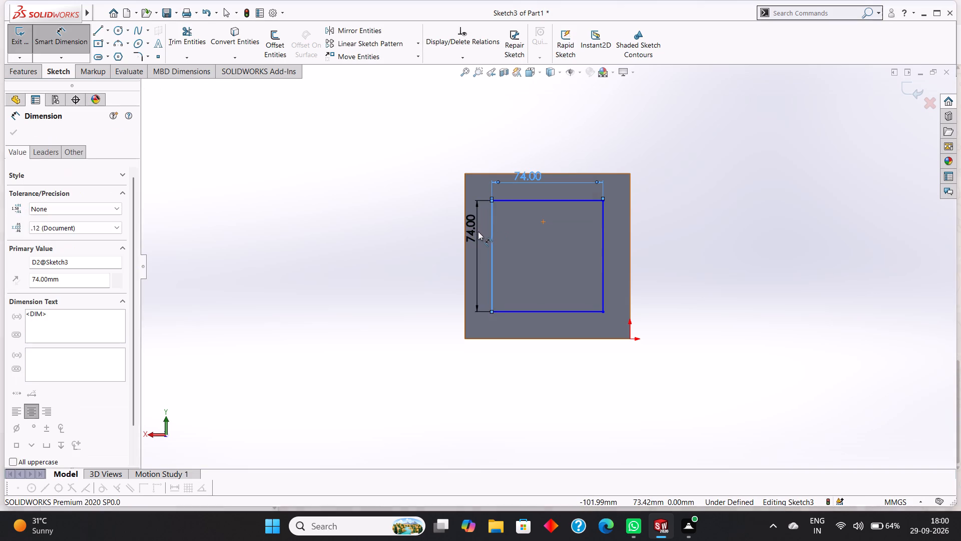
{"action": "left_click", "coordinate": [430, 215]}
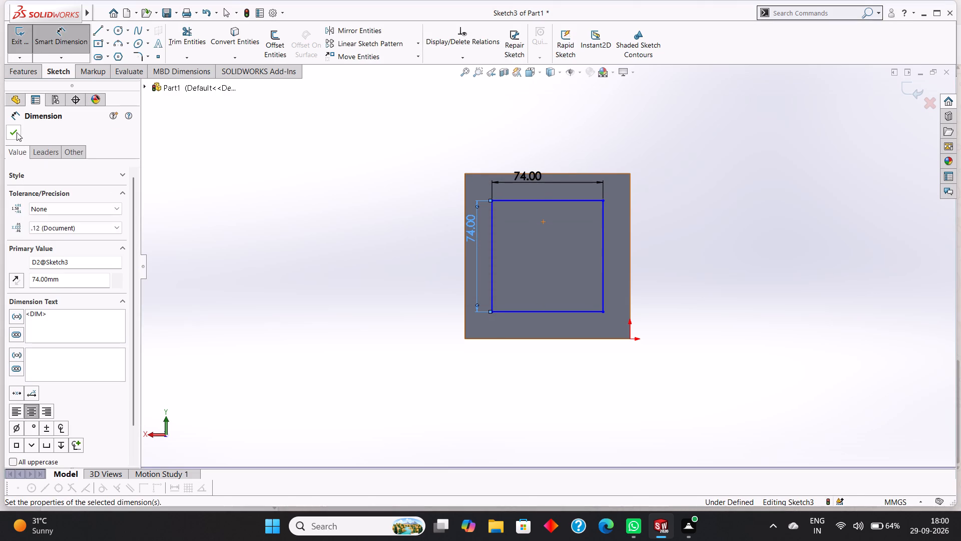
{"action": "left_click", "coordinate": [17, 132]}
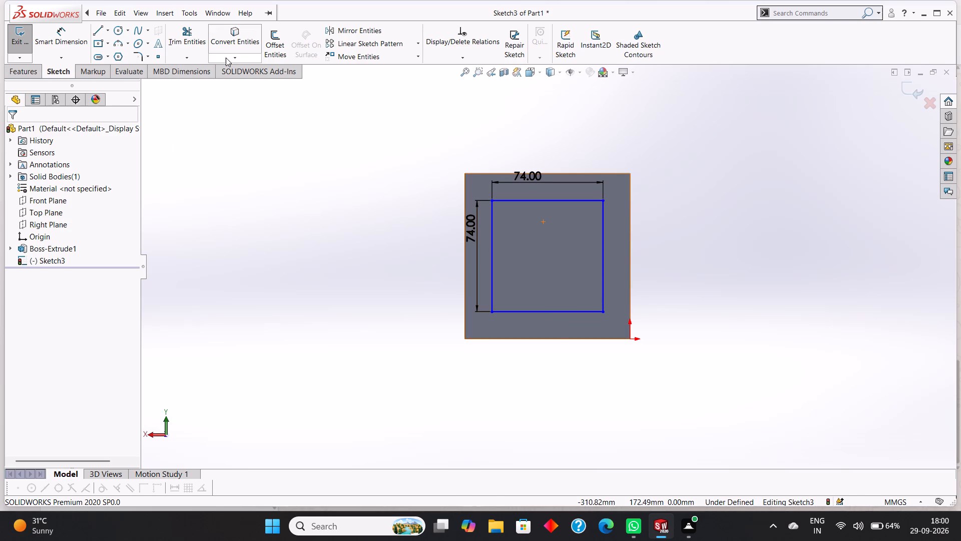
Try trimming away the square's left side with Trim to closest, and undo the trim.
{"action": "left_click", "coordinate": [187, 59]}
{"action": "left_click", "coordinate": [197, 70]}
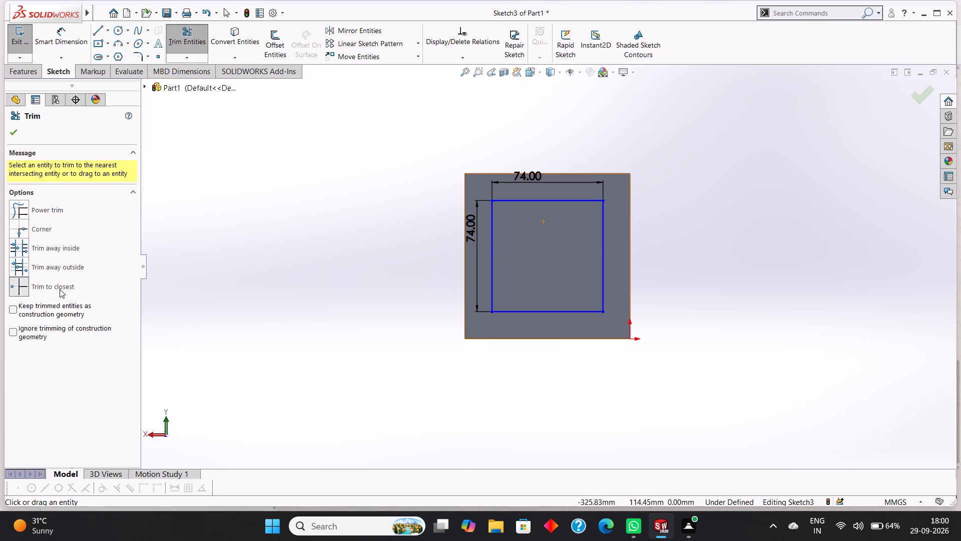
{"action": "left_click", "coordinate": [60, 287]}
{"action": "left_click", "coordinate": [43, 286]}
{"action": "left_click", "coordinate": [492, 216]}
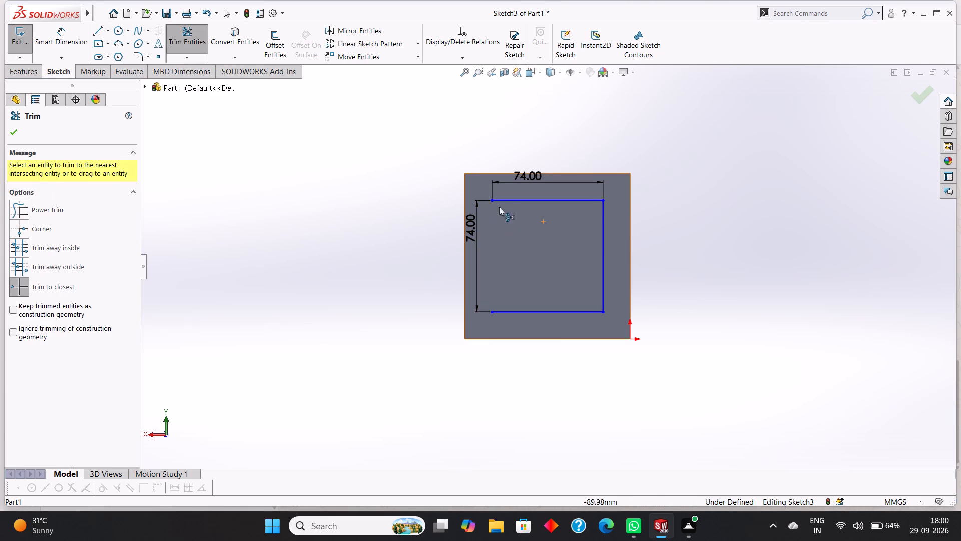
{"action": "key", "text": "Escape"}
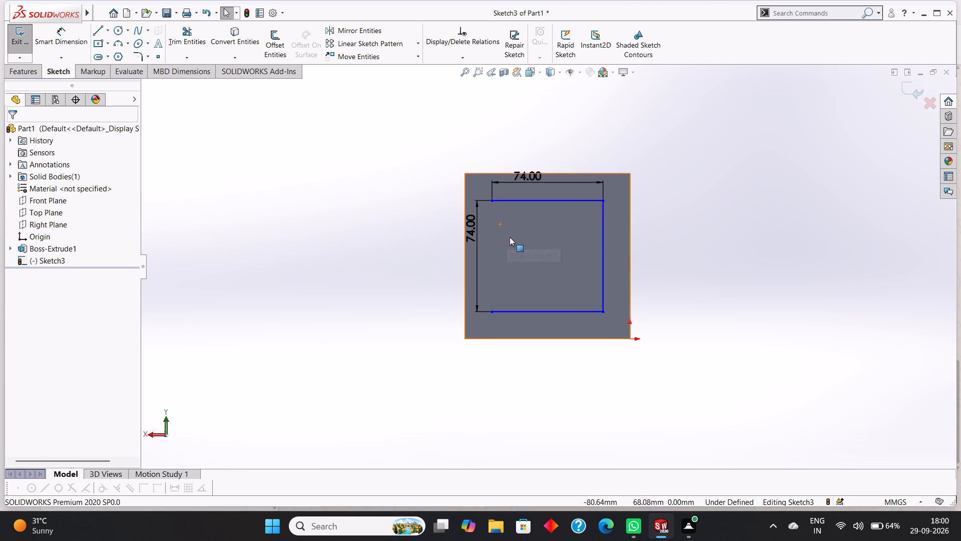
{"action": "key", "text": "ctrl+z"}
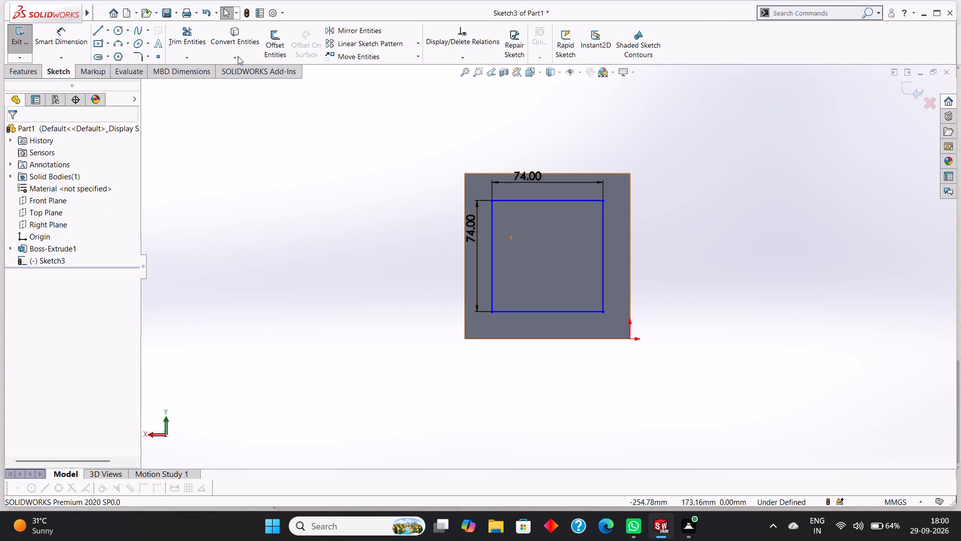
Round all four corners of the 74 mm square with 10 mm sketch fillets.
{"action": "left_click", "coordinate": [148, 57]}
{"action": "left_click", "coordinate": [156, 70]}
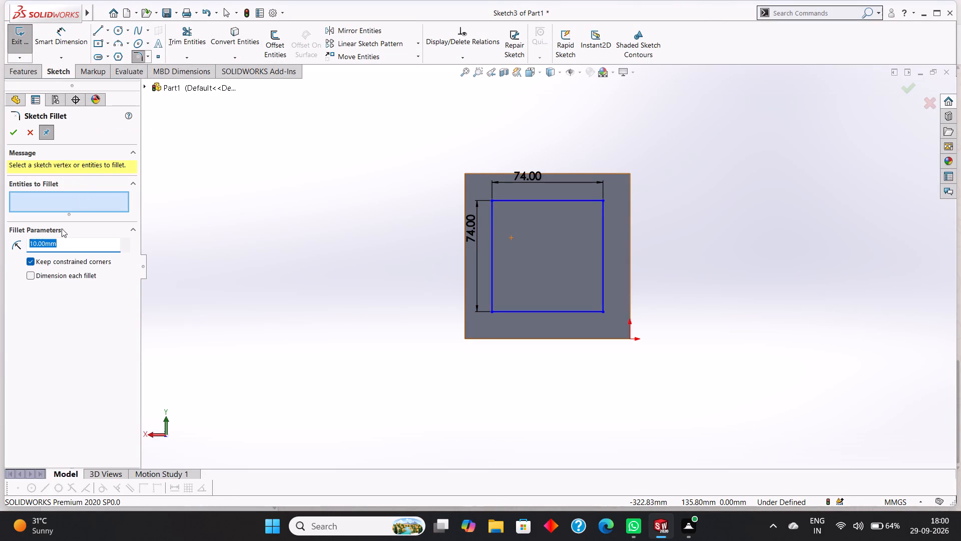
{"action": "left_click", "coordinate": [492, 213]}
{"action": "left_click", "coordinate": [504, 201]}
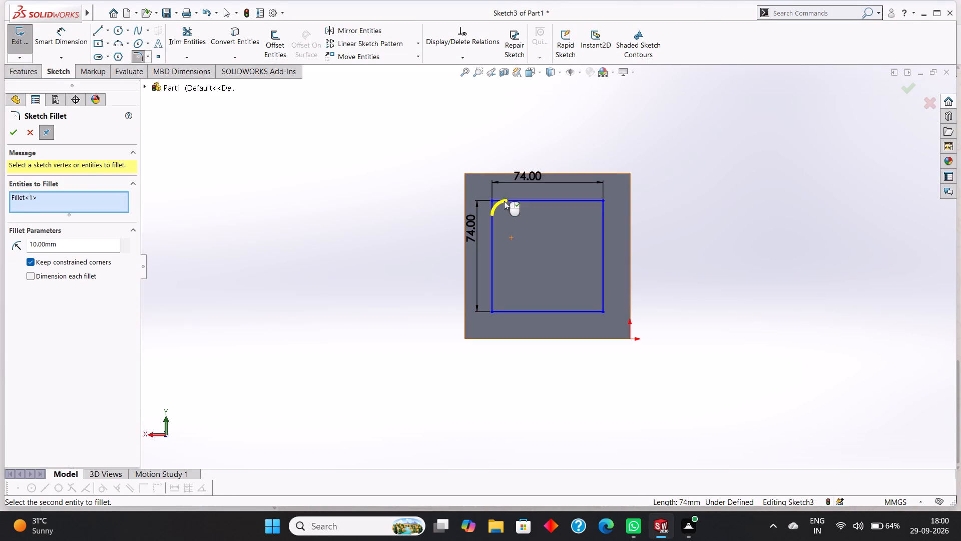
{"action": "left_click", "coordinate": [580, 202]}
{"action": "left_click", "coordinate": [602, 214]}
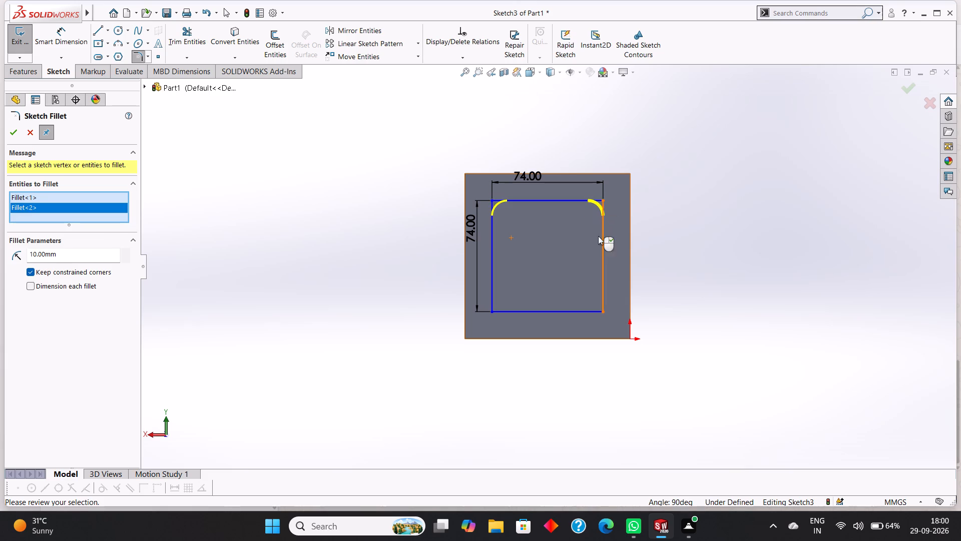
{"action": "left_click", "coordinate": [603, 292]}
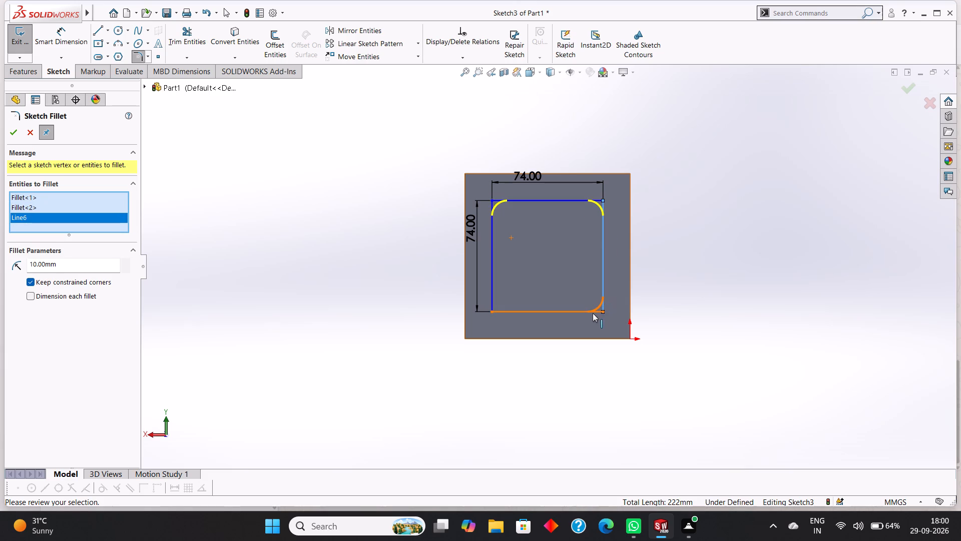
{"action": "left_click", "coordinate": [593, 313]}
{"action": "left_click", "coordinate": [508, 312]}
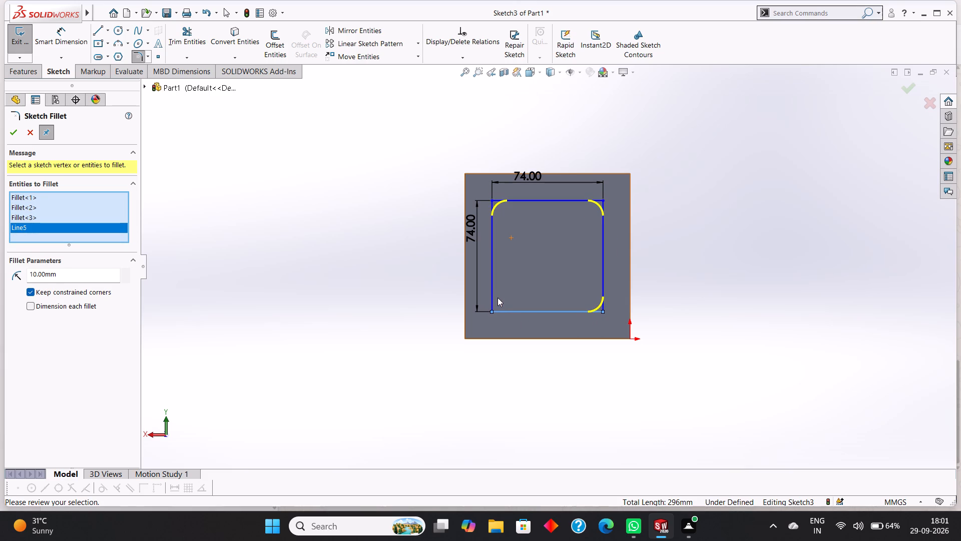
{"action": "left_click", "coordinate": [494, 291]}
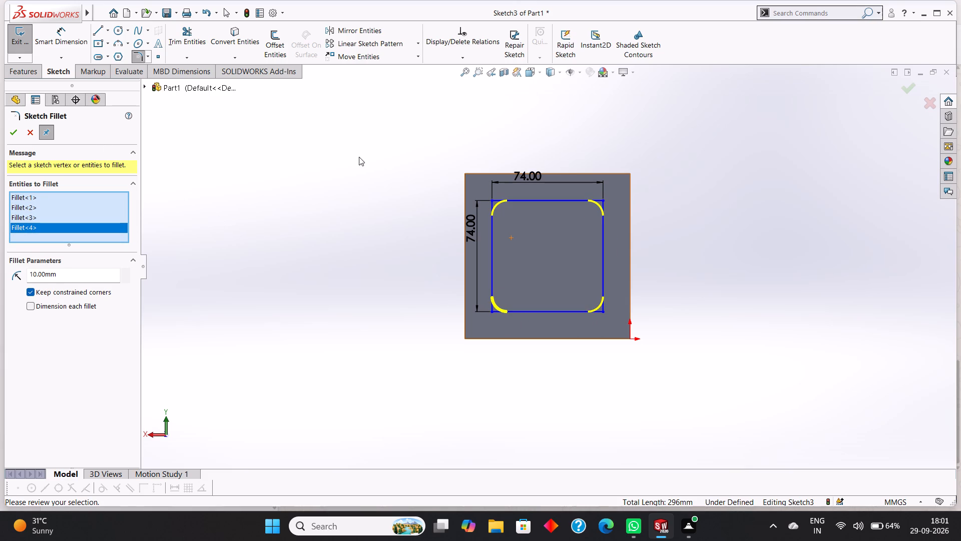
{"action": "left_click", "coordinate": [10, 133]}
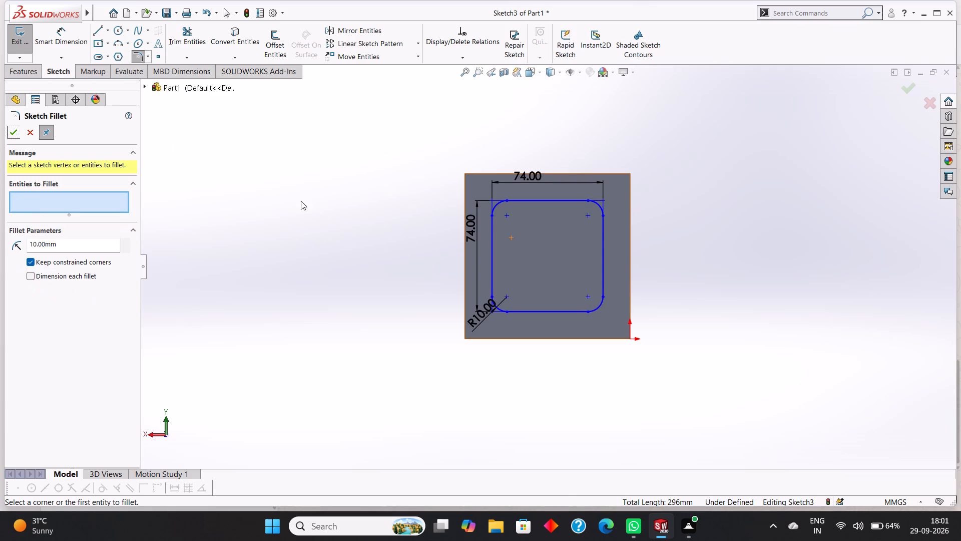
{"action": "scroll", "coordinate": [531, 208], "scroll_direction": "down", "scroll_amount": 2}
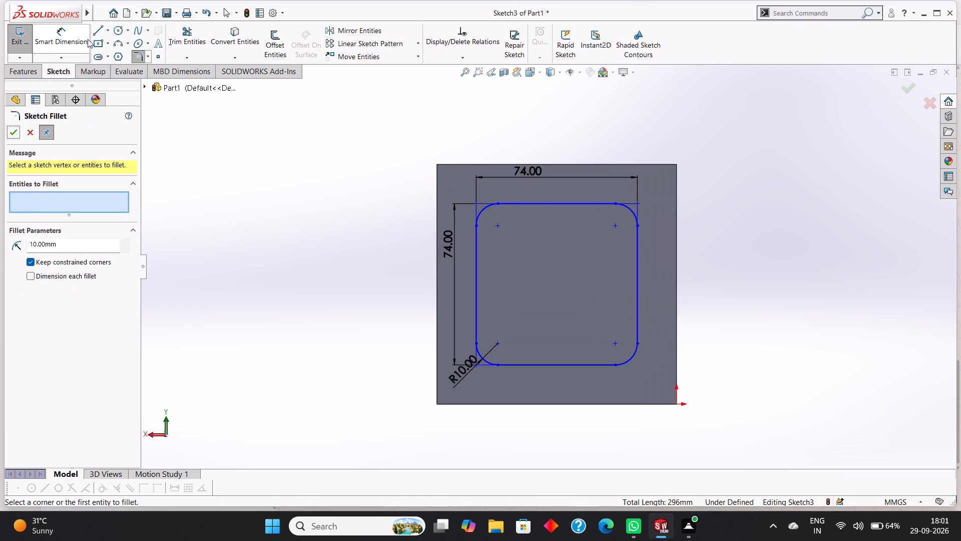
{"action": "left_click", "coordinate": [14, 133]}
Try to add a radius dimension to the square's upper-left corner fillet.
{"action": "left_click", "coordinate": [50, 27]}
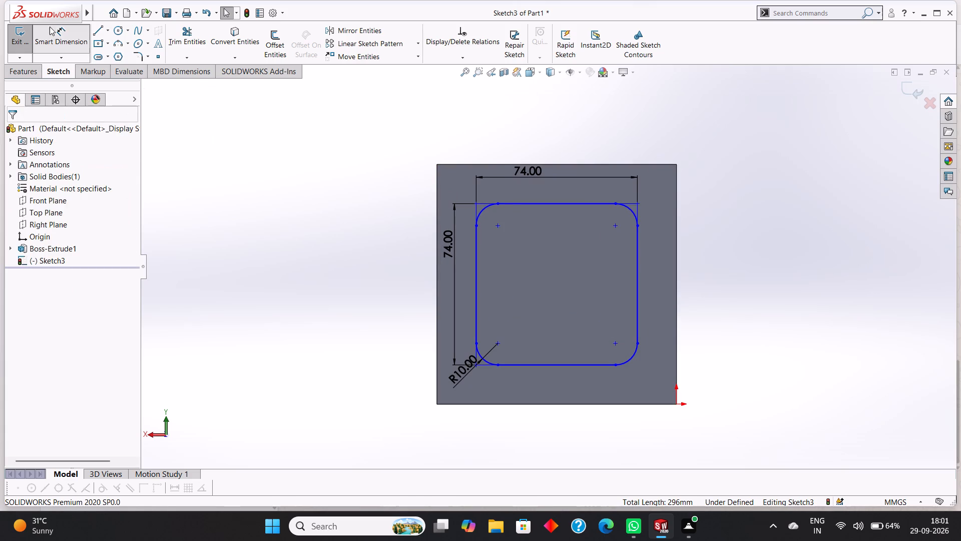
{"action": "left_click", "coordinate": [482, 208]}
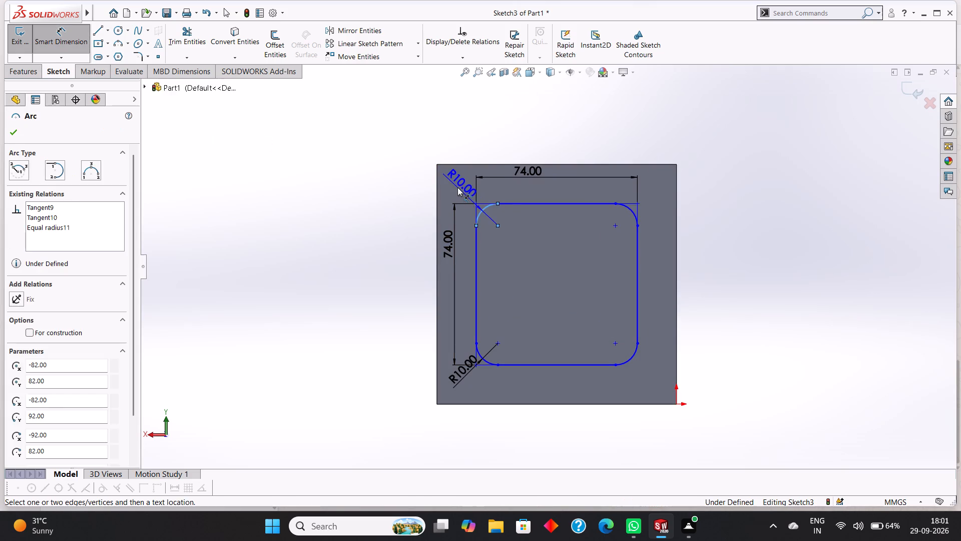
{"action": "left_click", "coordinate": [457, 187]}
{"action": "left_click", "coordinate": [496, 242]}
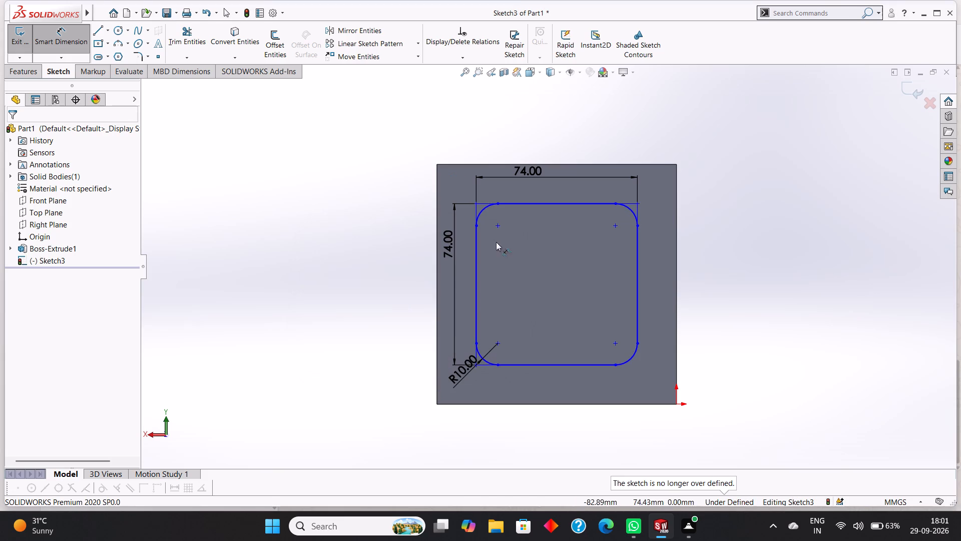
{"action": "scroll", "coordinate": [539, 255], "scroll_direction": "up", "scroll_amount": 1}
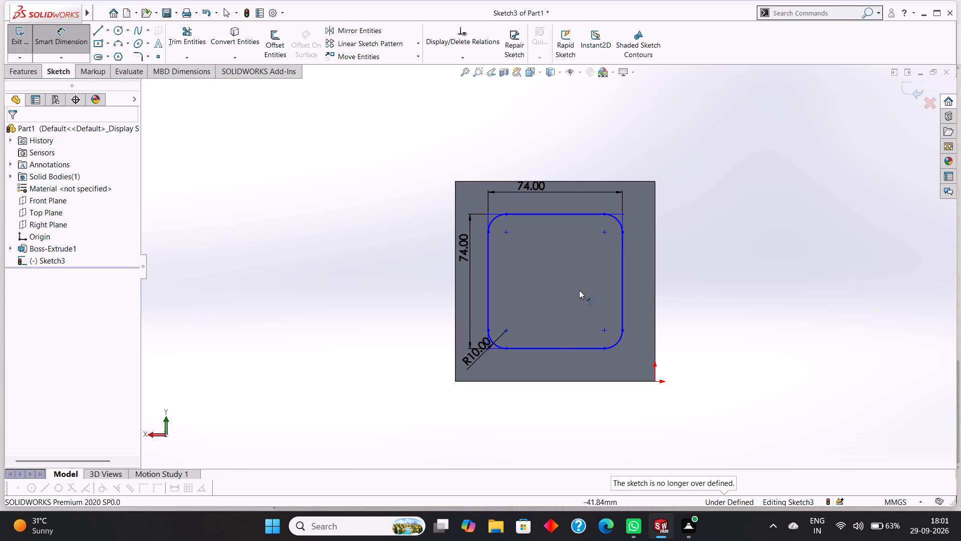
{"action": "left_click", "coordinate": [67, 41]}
Draw a circle centred in the rounded 74 mm square and dimension its diameter at 66 mm.
{"action": "left_click", "coordinate": [119, 28]}
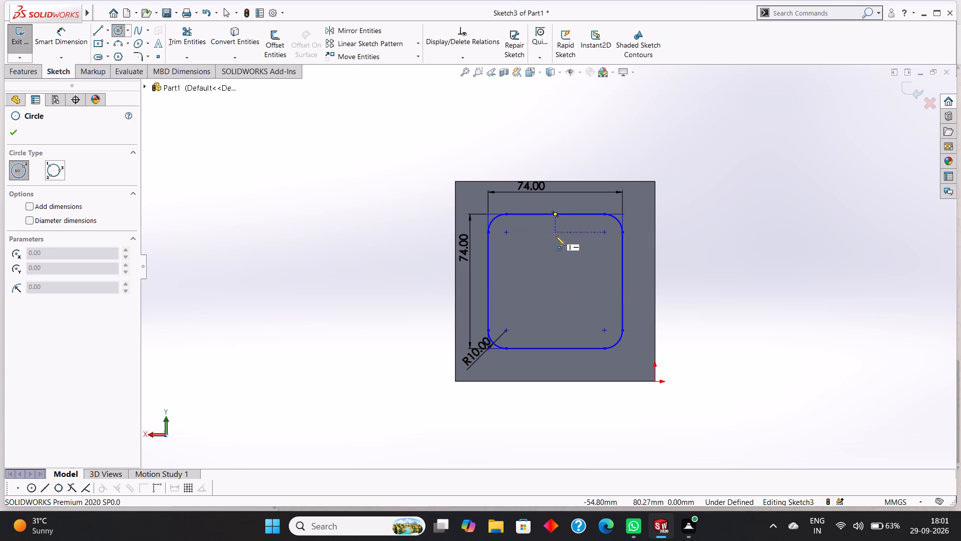
{"action": "left_click", "coordinate": [555, 281]}
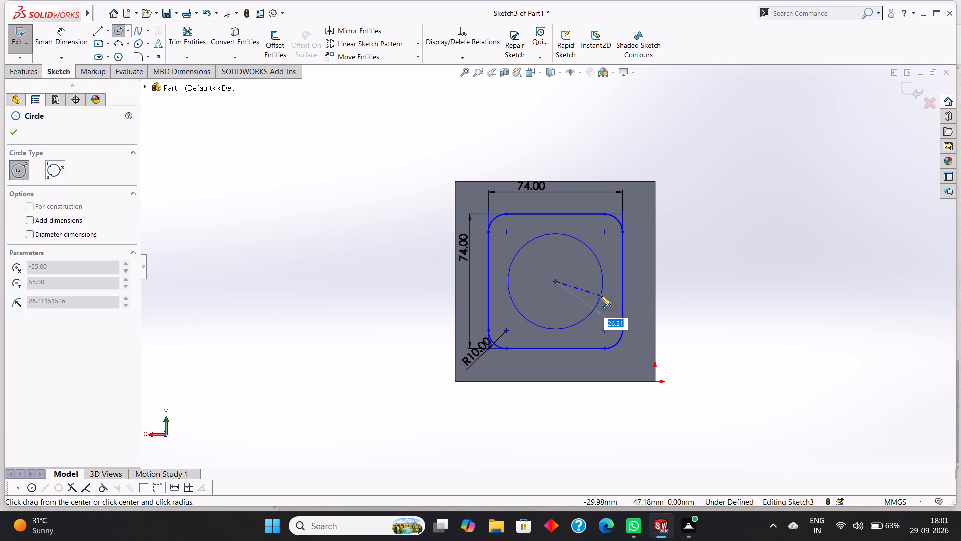
{"action": "left_click", "coordinate": [606, 299]}
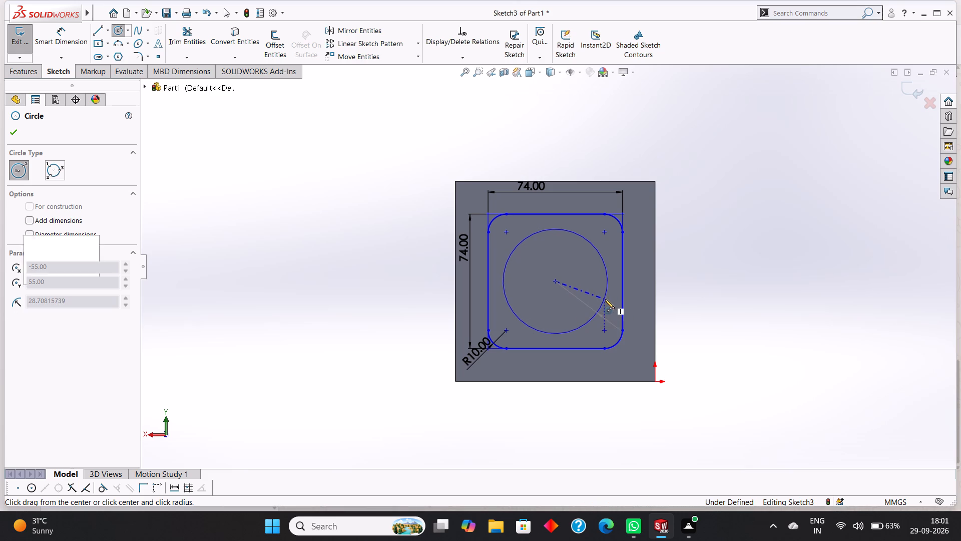
{"action": "left_click", "coordinate": [14, 134]}
{"action": "left_click", "coordinate": [59, 39]}
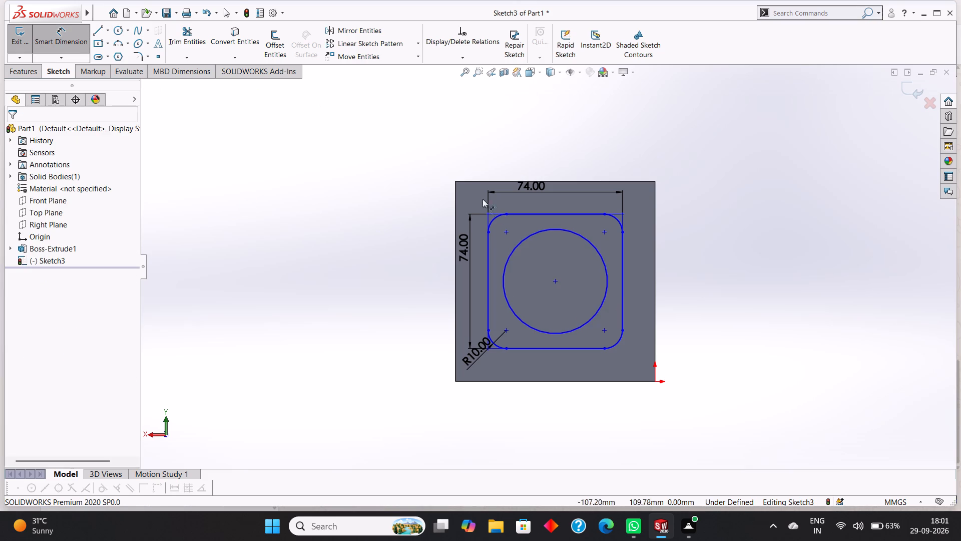
{"action": "left_click", "coordinate": [548, 234]}
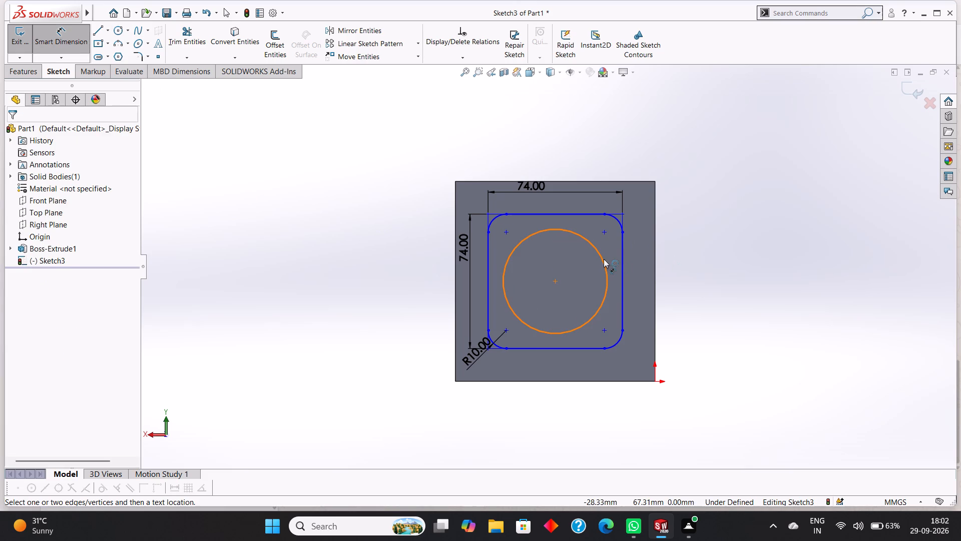
{"action": "left_click", "coordinate": [604, 259]}
{"action": "left_click", "coordinate": [684, 264]}
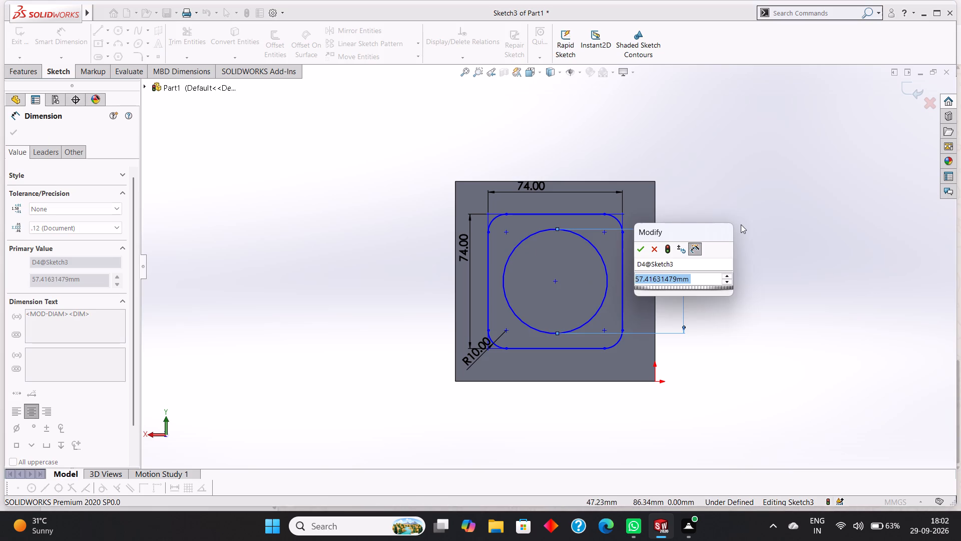
{"action": "type", "text": "66"}
{"action": "key", "text": "Return"}
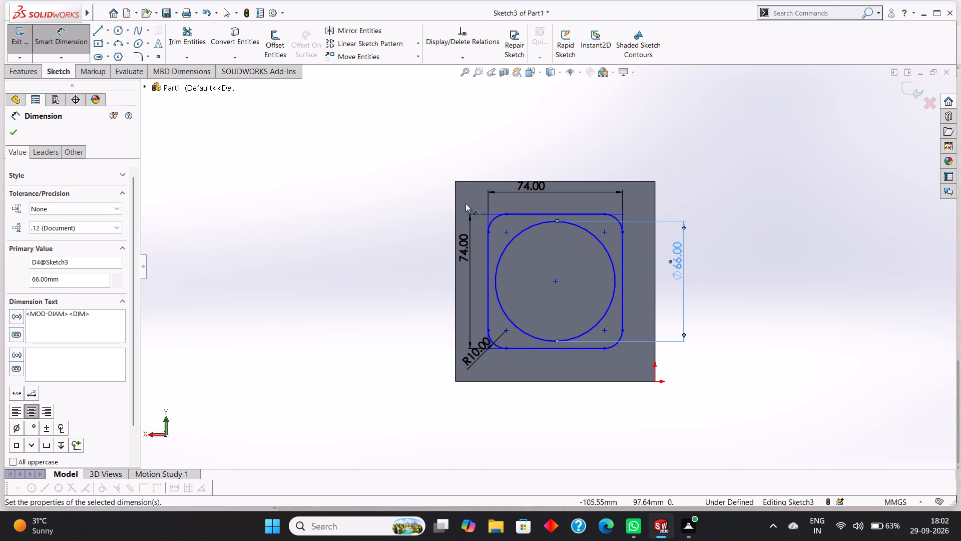
{"action": "left_click", "coordinate": [12, 131]}
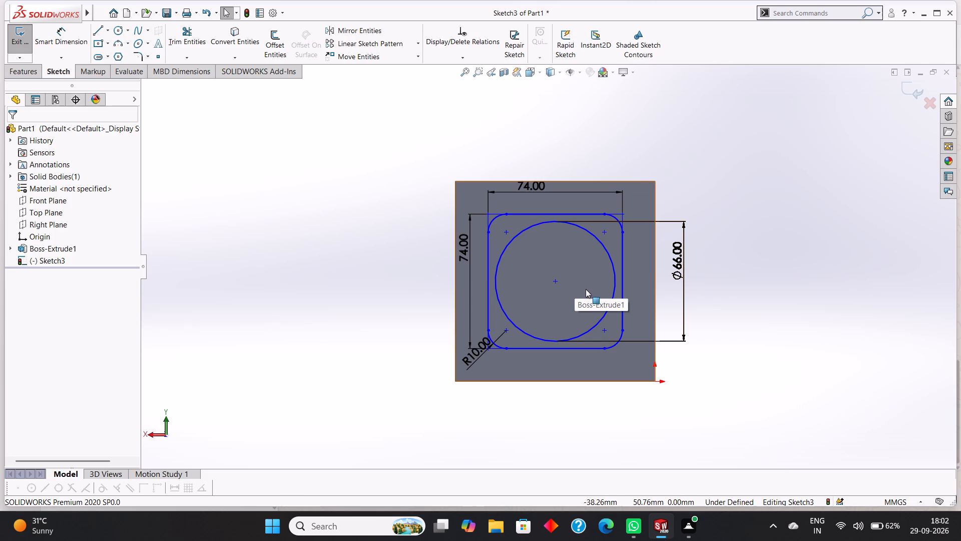
Draw a concentric circle inside the 66 mm circle and dimension its diameter at 35 mm.
{"action": "left_click", "coordinate": [123, 29]}
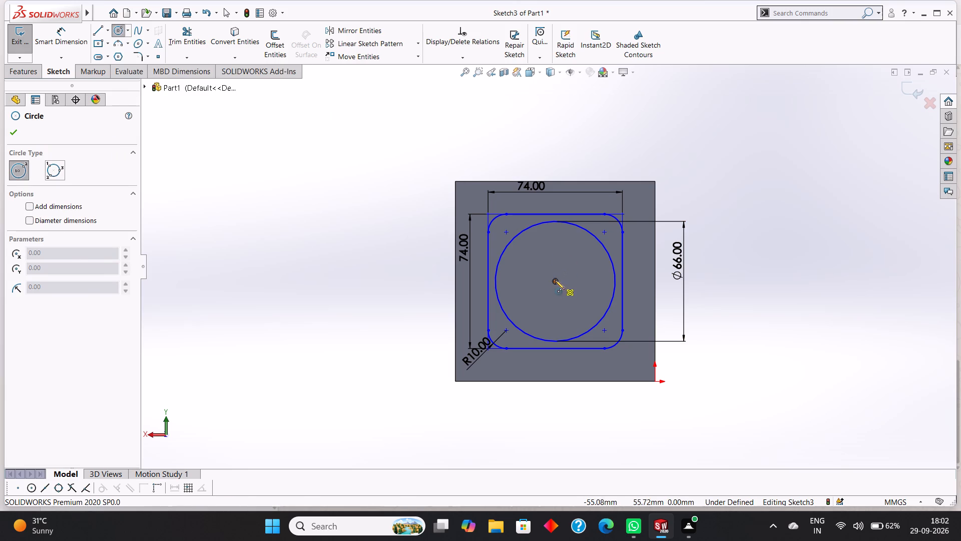
{"action": "left_click", "coordinate": [555, 280]}
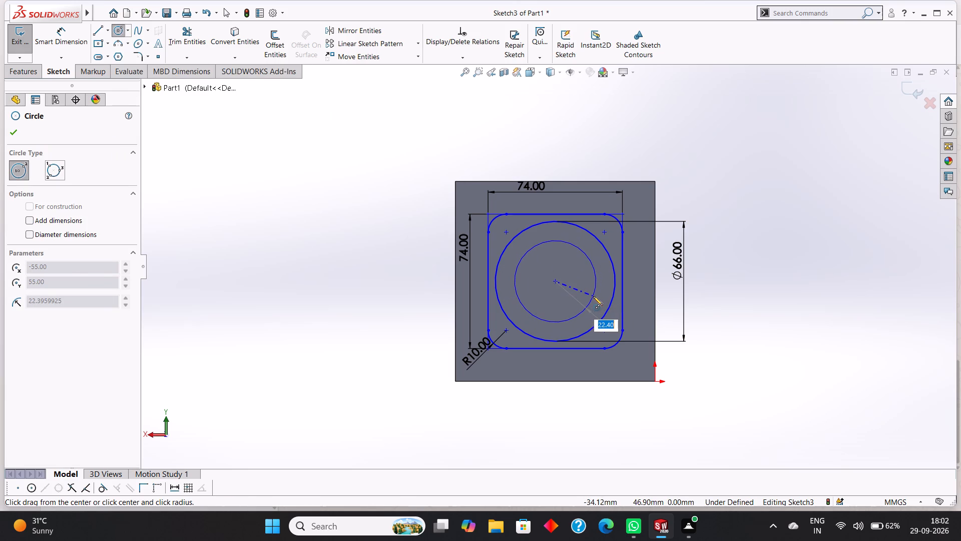
{"action": "left_click", "coordinate": [586, 284]}
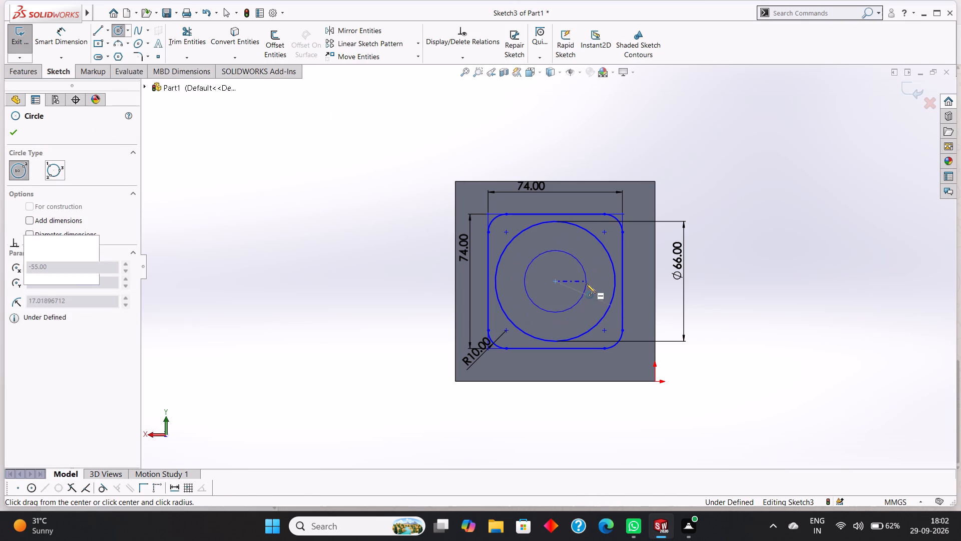
{"action": "left_click", "coordinate": [16, 130]}
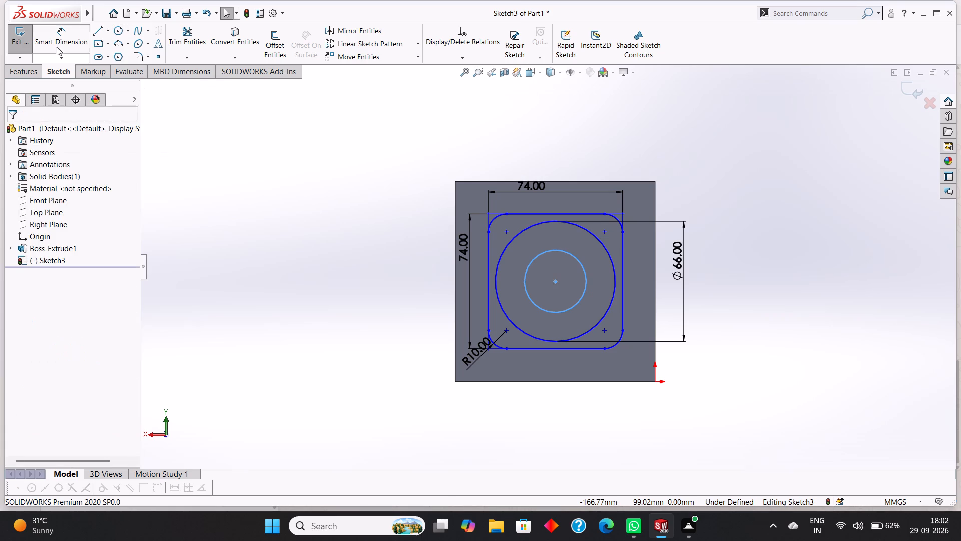
{"action": "left_click", "coordinate": [56, 40]}
{"action": "left_click", "coordinate": [558, 251]}
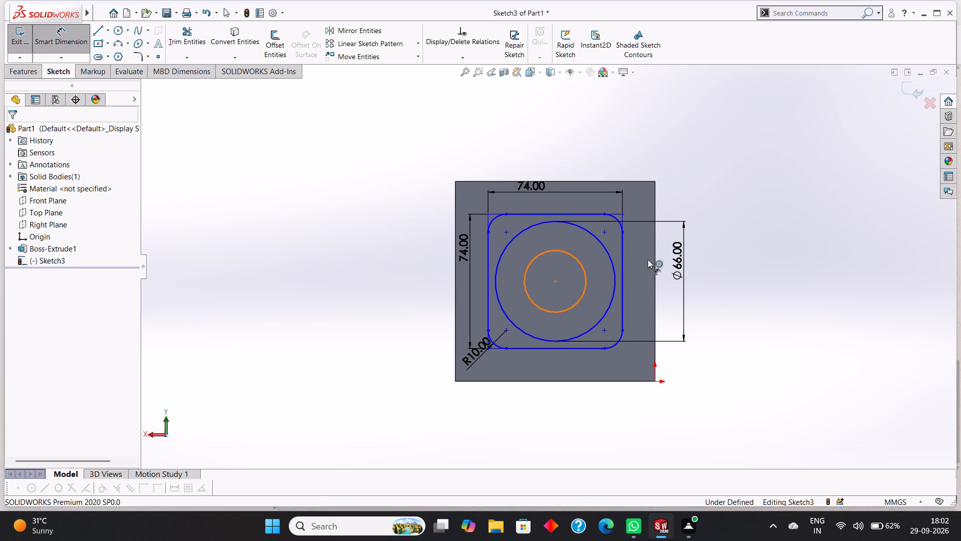
{"action": "left_click", "coordinate": [724, 278]}
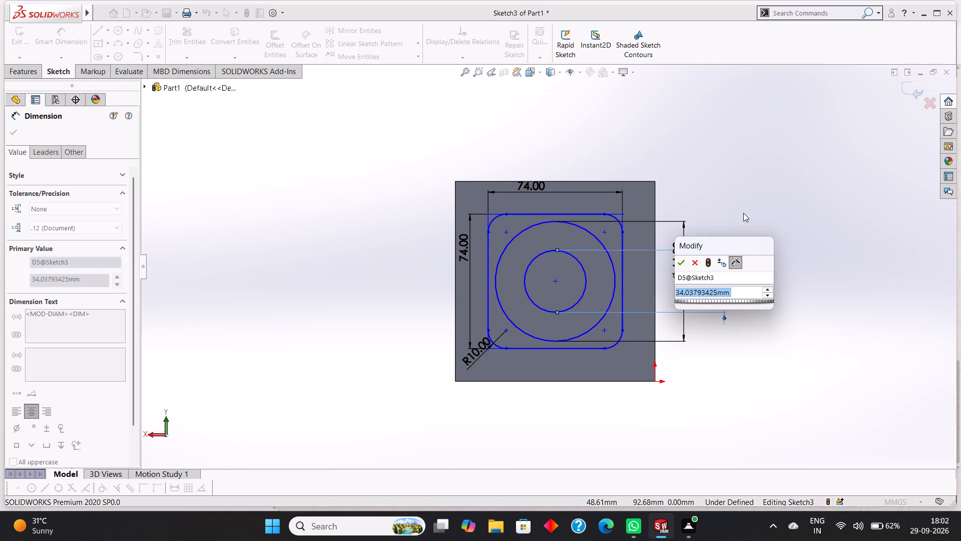
{"action": "key", "text": "BackSpace"}
{"action": "type", "text": "35"}
{"action": "key", "text": "Return"}
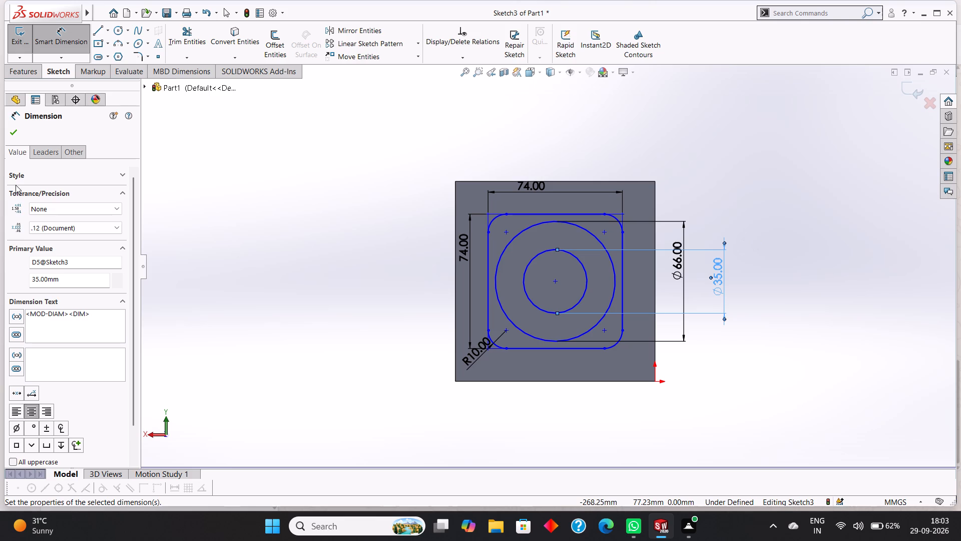
{"action": "left_click", "coordinate": [14, 137]}
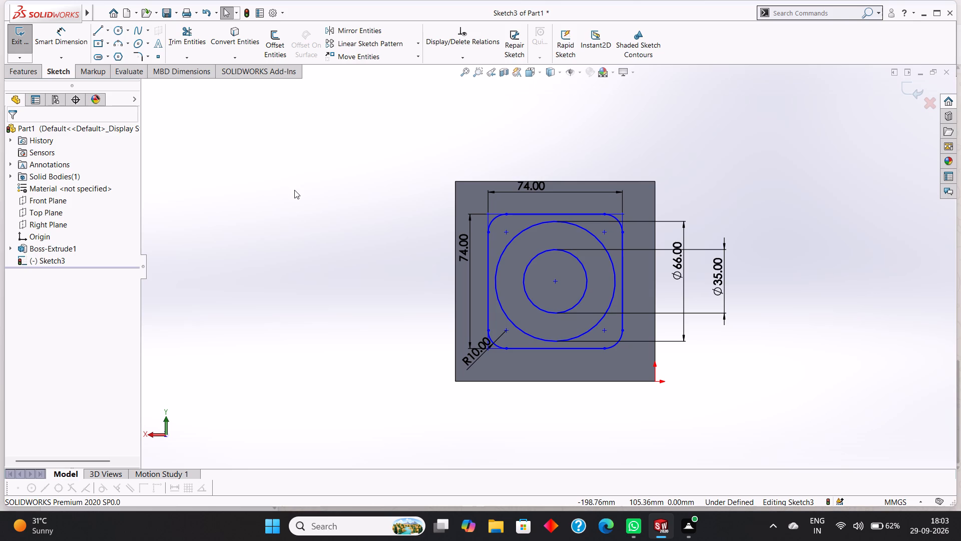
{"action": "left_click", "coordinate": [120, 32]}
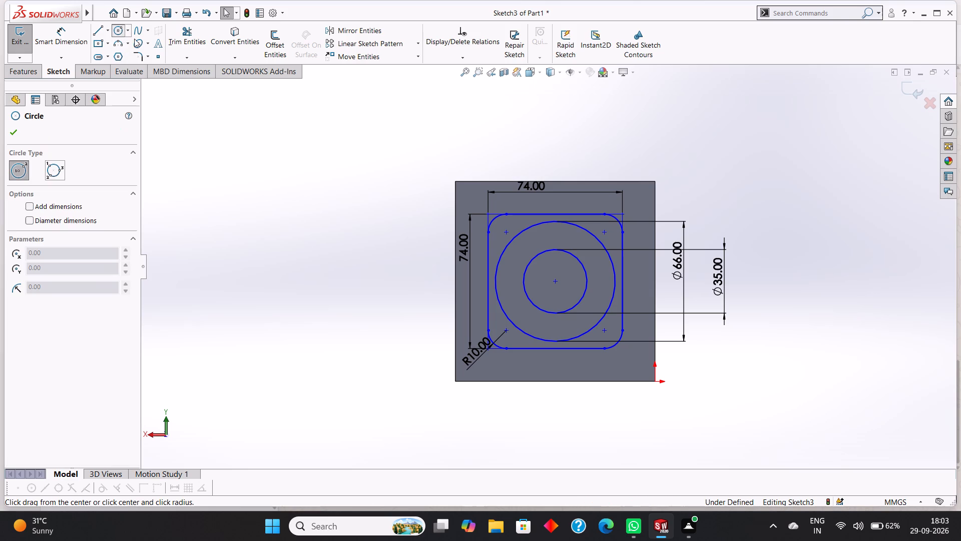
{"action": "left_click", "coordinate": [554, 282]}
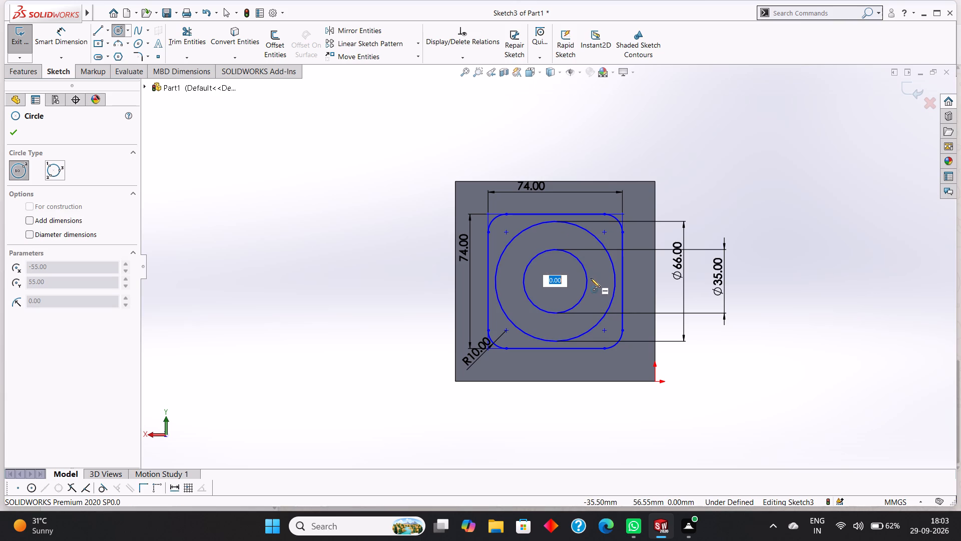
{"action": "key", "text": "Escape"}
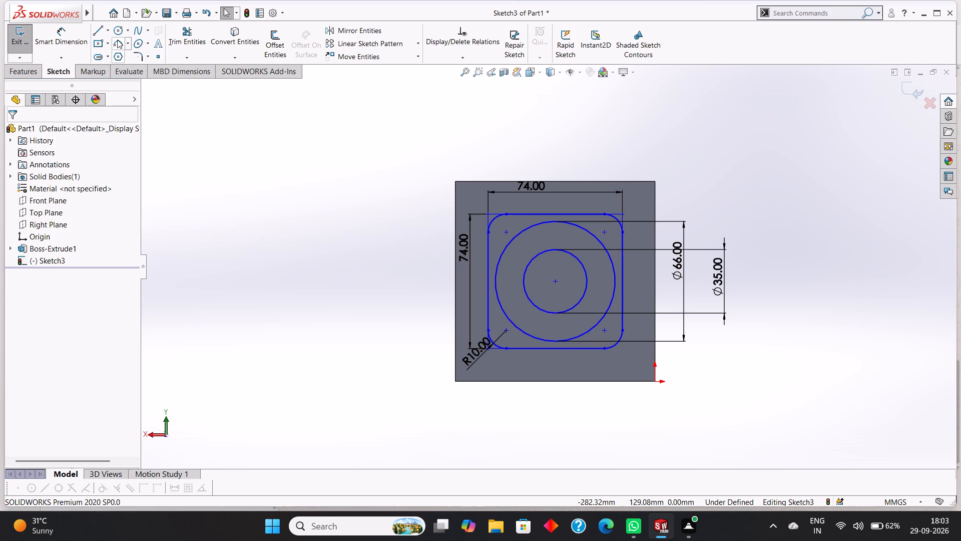
Draw a concentric circle between the 35 mm and 66 mm circles and dimension its diameter at 45 mm.
{"action": "left_click", "coordinate": [117, 35]}
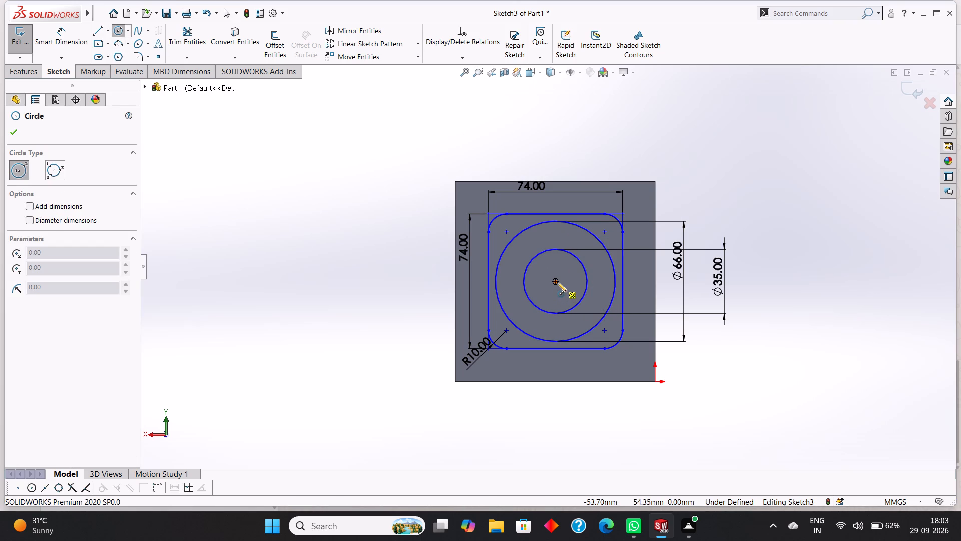
{"action": "left_click_drag", "start_coordinate": [556, 281], "coordinate": [591, 306]}
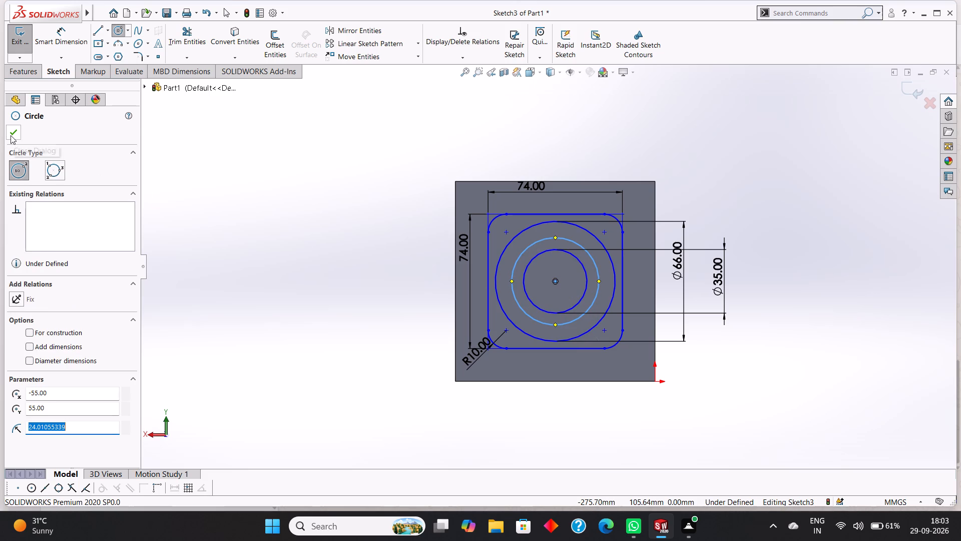
{"action": "left_click", "coordinate": [11, 135]}
{"action": "left_click", "coordinate": [58, 40]}
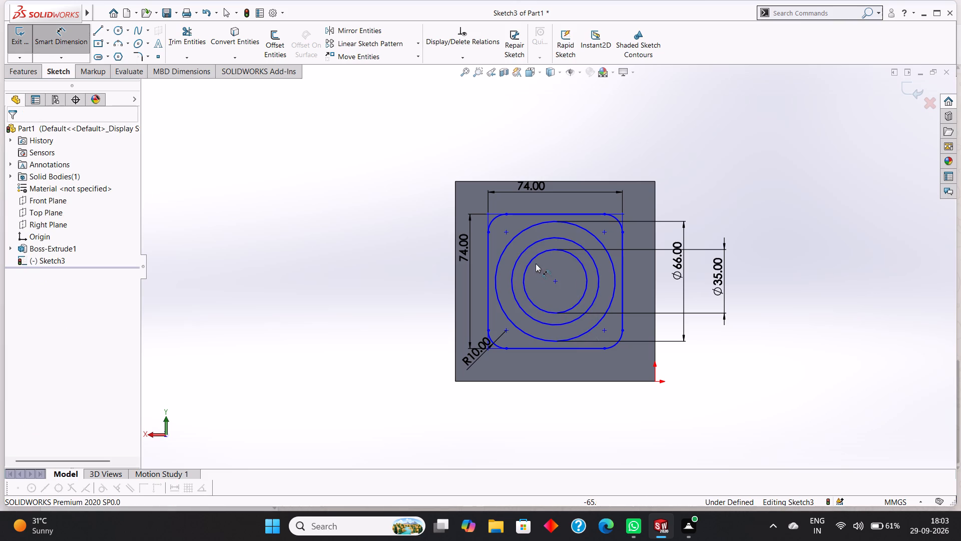
{"action": "left_click", "coordinate": [533, 257]}
{"action": "key", "text": "Escape"}
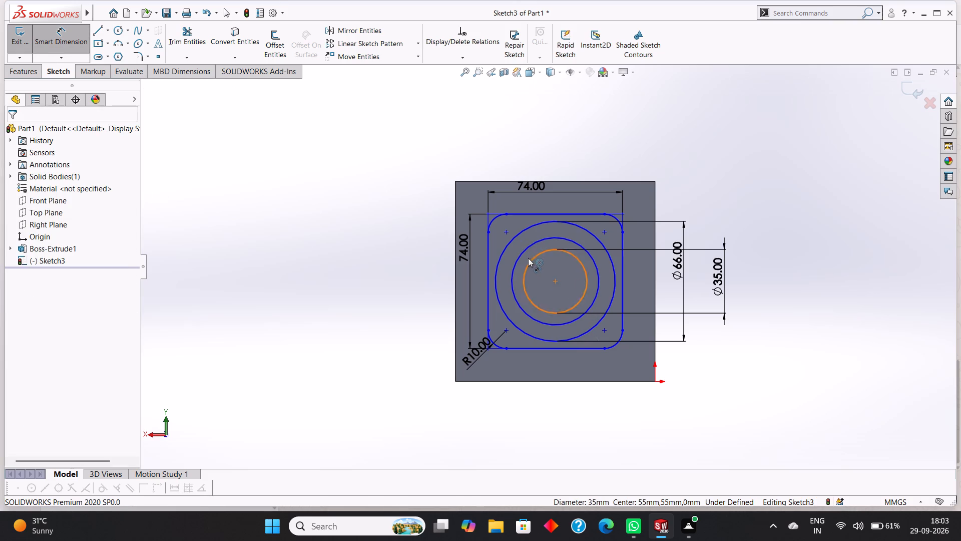
{"action": "key", "text": "Escape"}
{"action": "left_click", "coordinate": [81, 32]}
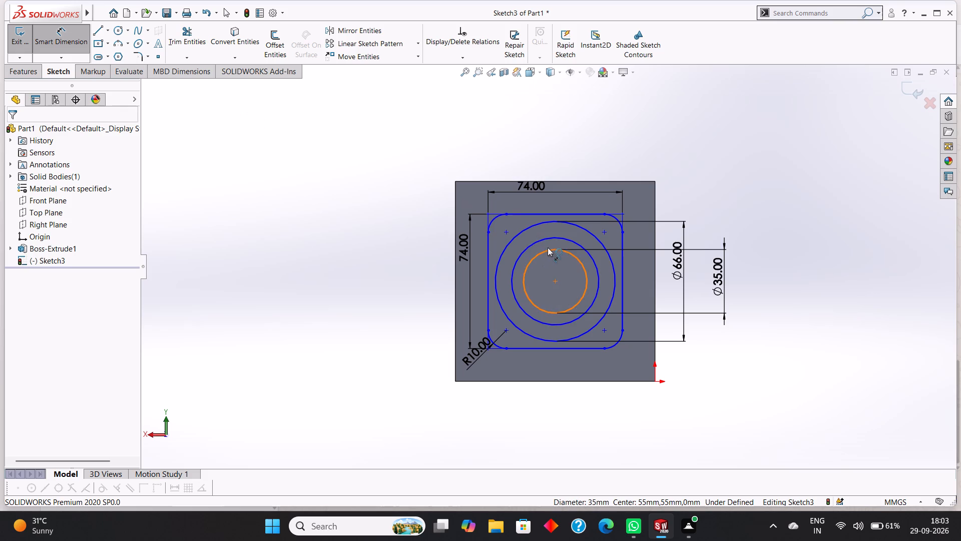
{"action": "left_click", "coordinate": [548, 239]}
{"action": "left_click", "coordinate": [748, 273]}
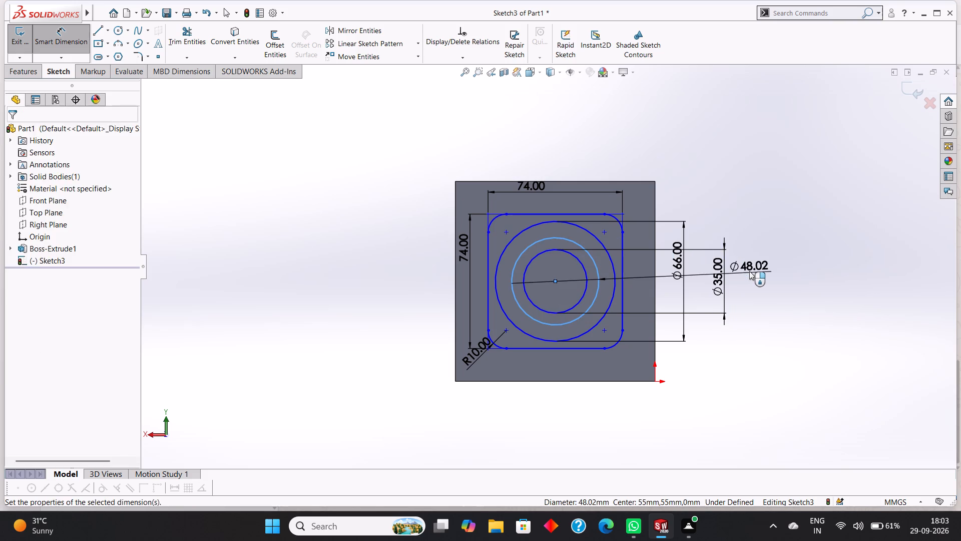
{"action": "type", "text": "45"}
{"action": "key", "text": "Return"}
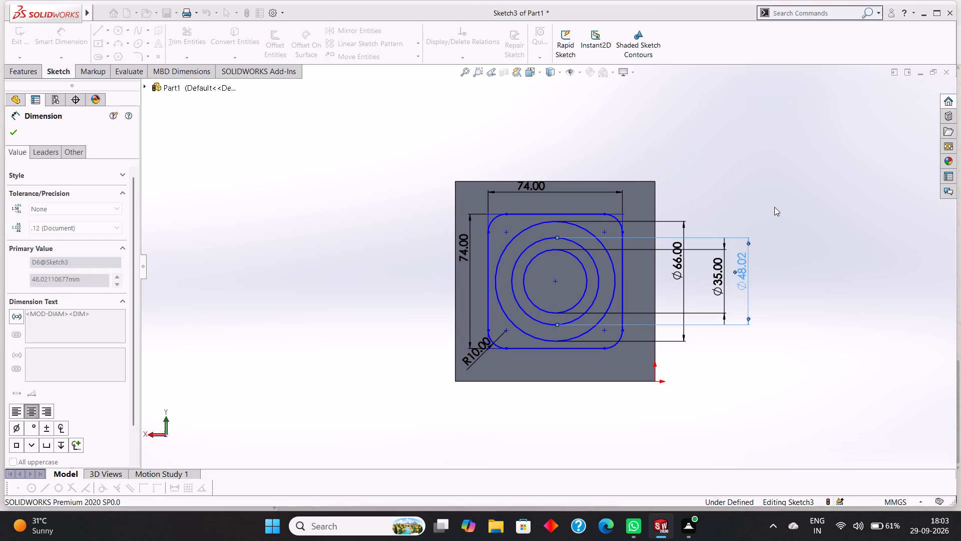
{"action": "left_click", "coordinate": [17, 129]}
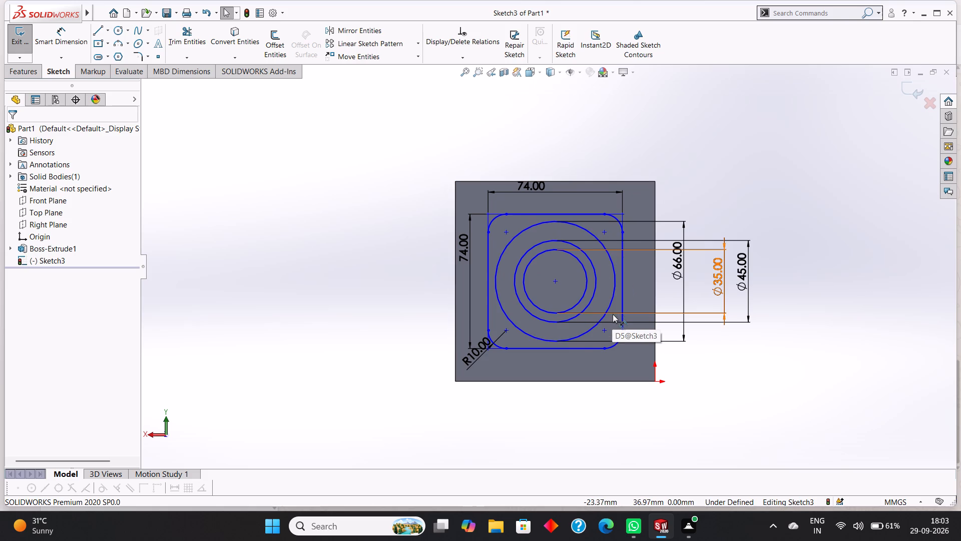
Draw a concentric circle between the 45 mm and 66 mm circles and dimension its diameter at 54 mm.
{"action": "left_click", "coordinate": [118, 26]}
{"action": "left_click_drag", "start_coordinate": [556, 280], "coordinate": [602, 303]}
{"action": "left_click", "coordinate": [11, 133]}
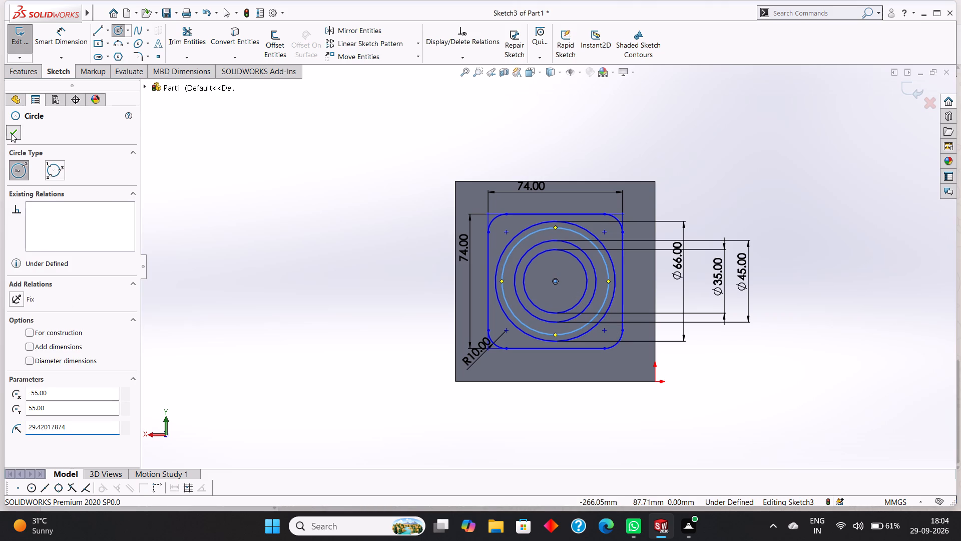
{"action": "left_click", "coordinate": [54, 42]}
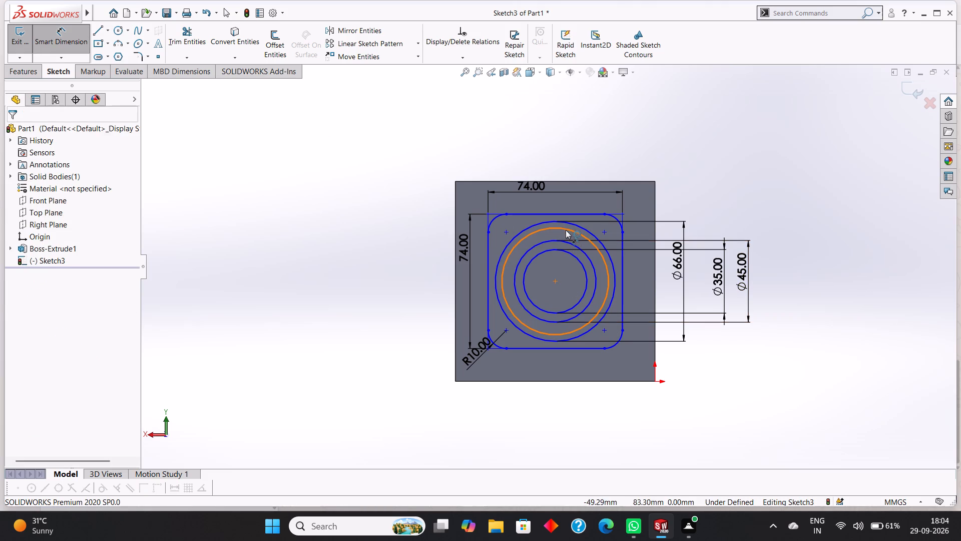
{"action": "left_click", "coordinate": [566, 230]}
{"action": "left_click", "coordinate": [780, 276]}
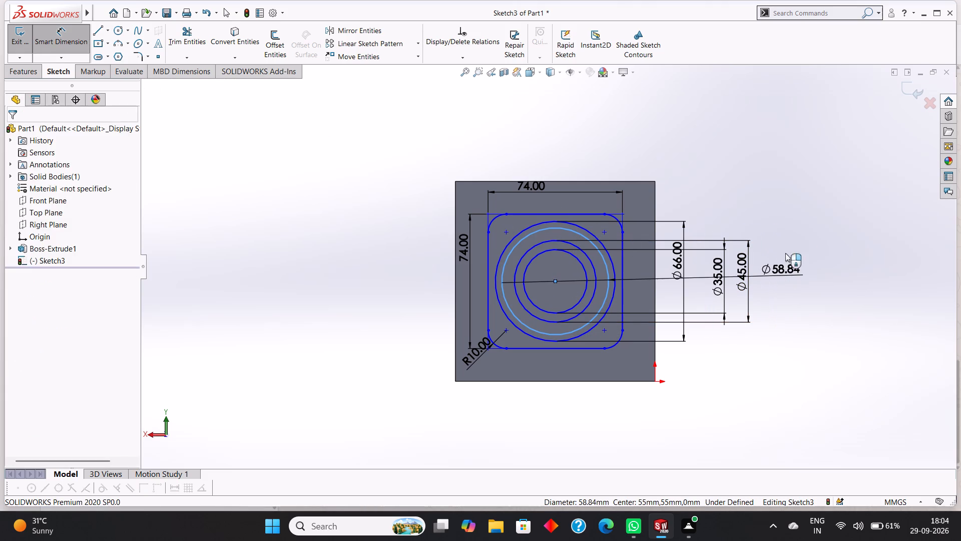
{"action": "type", "text": "54"}
{"action": "key", "text": "Return"}
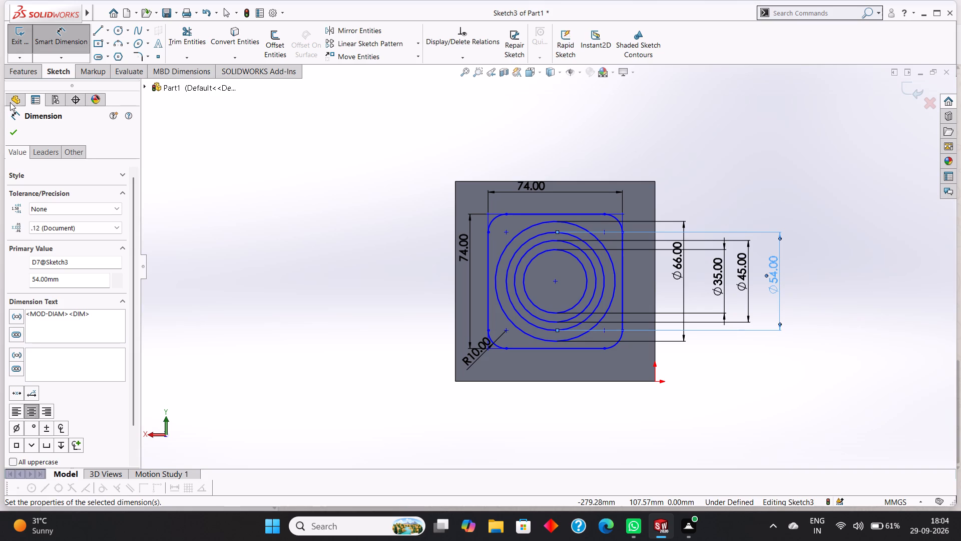
{"action": "left_click", "coordinate": [13, 129]}
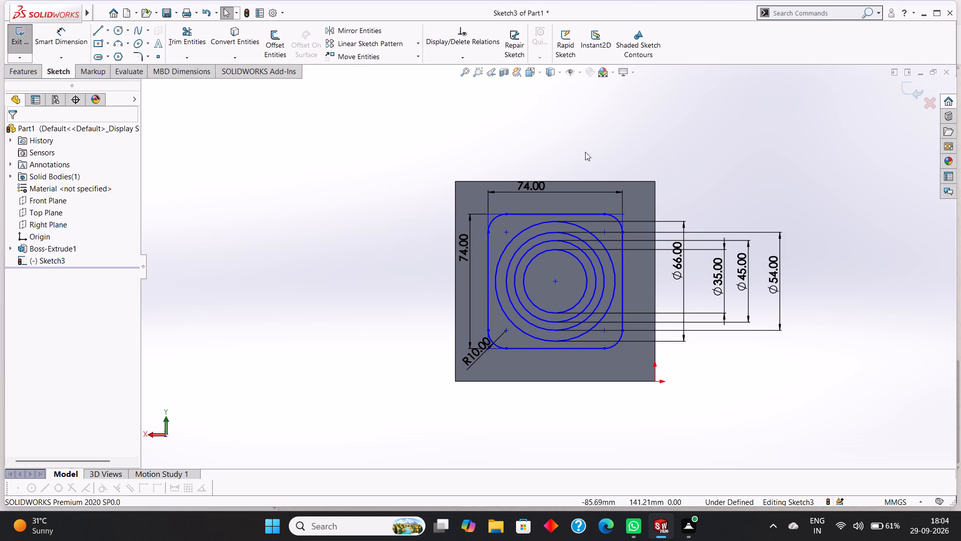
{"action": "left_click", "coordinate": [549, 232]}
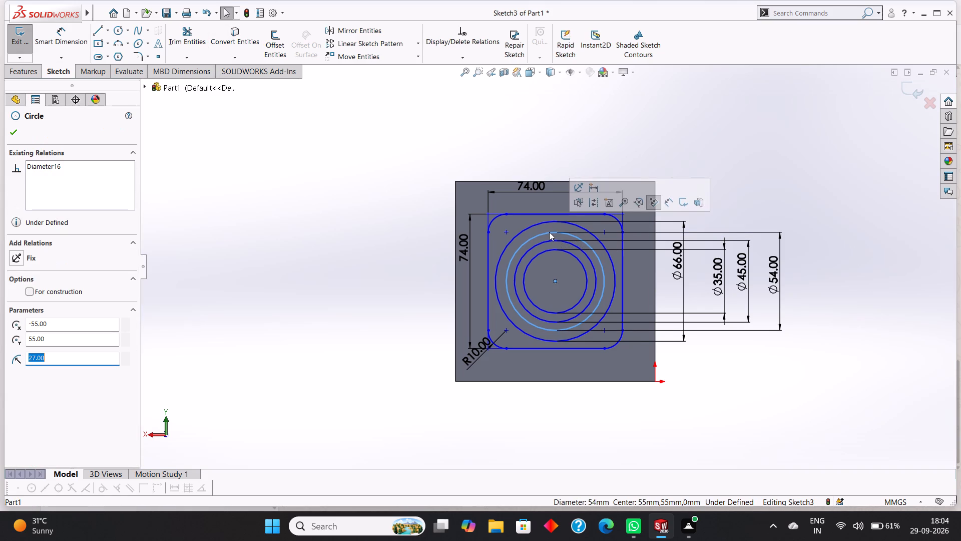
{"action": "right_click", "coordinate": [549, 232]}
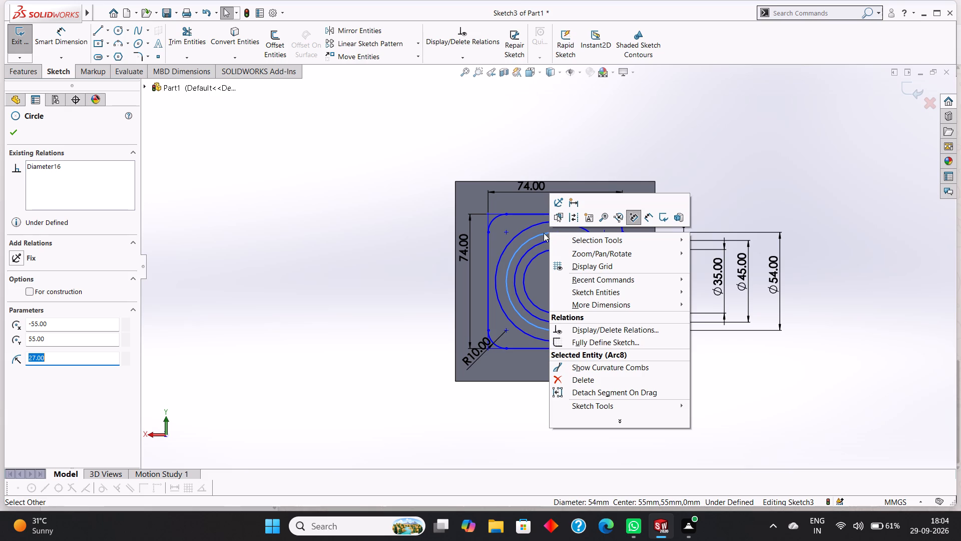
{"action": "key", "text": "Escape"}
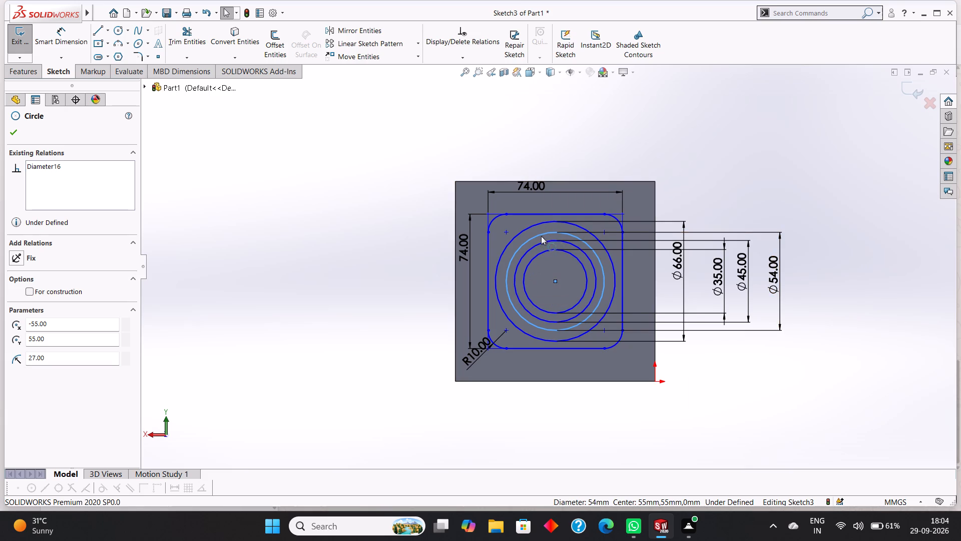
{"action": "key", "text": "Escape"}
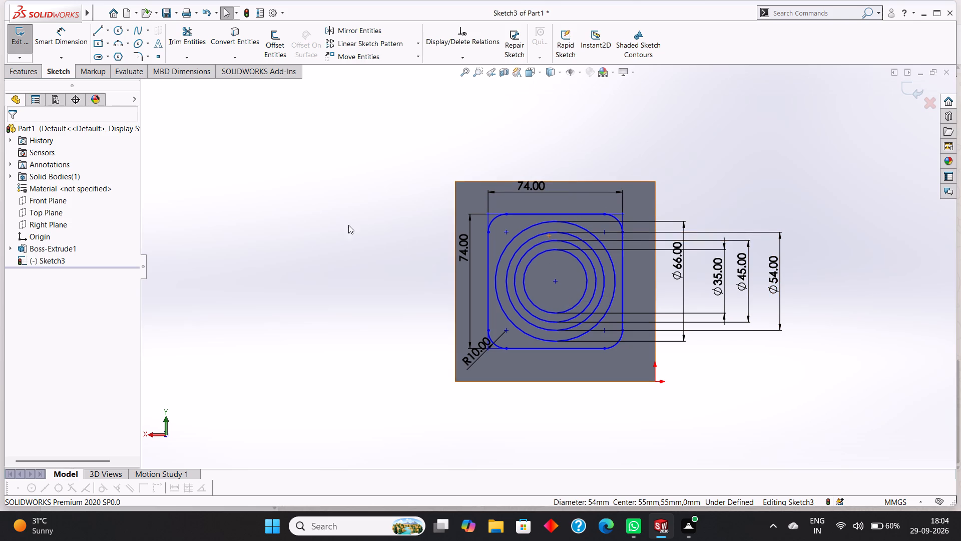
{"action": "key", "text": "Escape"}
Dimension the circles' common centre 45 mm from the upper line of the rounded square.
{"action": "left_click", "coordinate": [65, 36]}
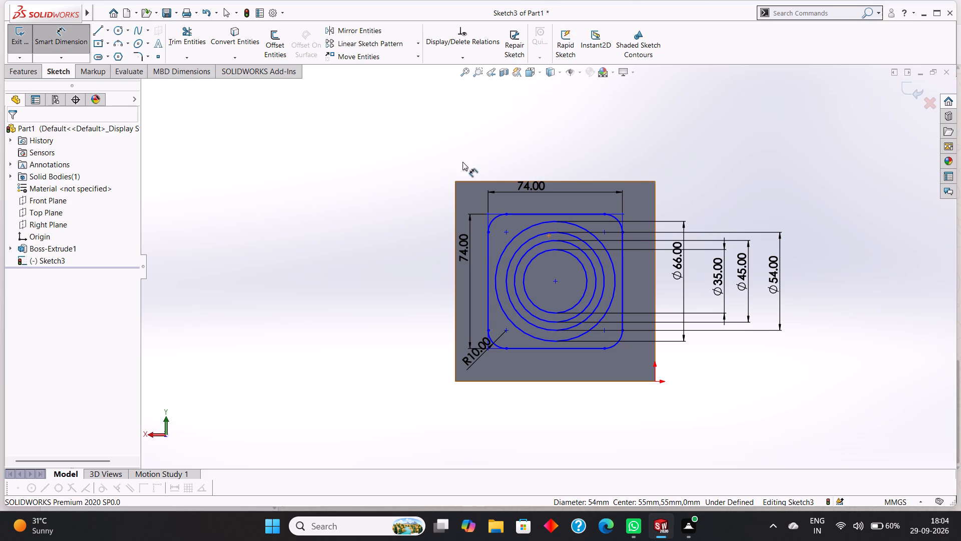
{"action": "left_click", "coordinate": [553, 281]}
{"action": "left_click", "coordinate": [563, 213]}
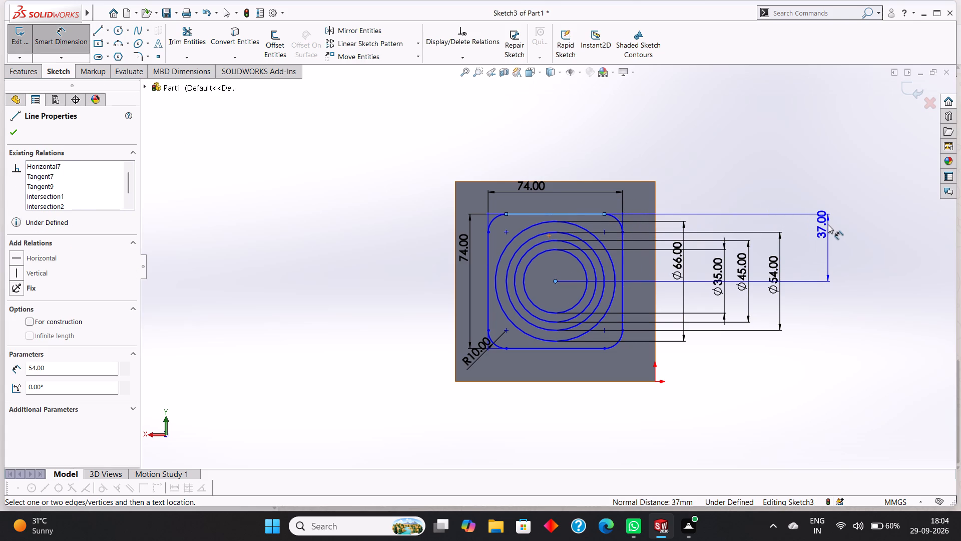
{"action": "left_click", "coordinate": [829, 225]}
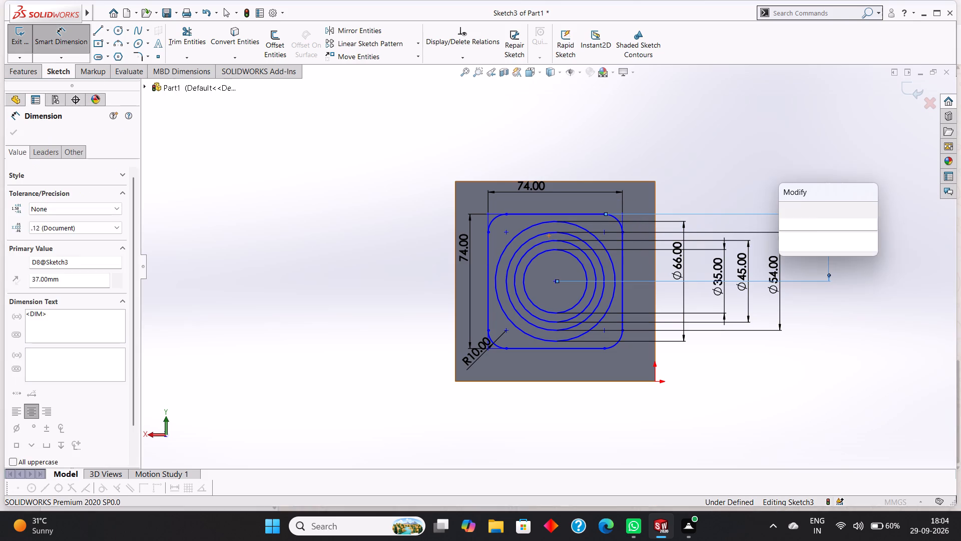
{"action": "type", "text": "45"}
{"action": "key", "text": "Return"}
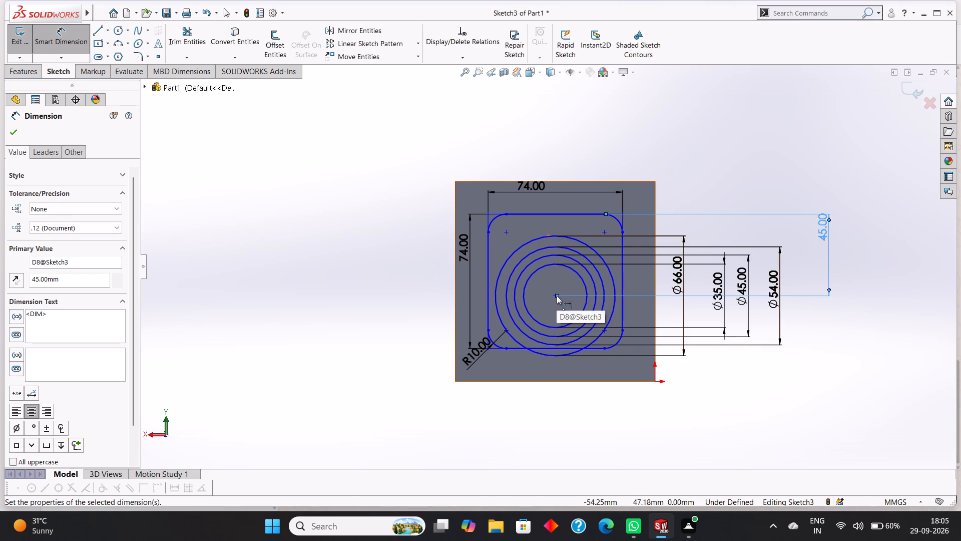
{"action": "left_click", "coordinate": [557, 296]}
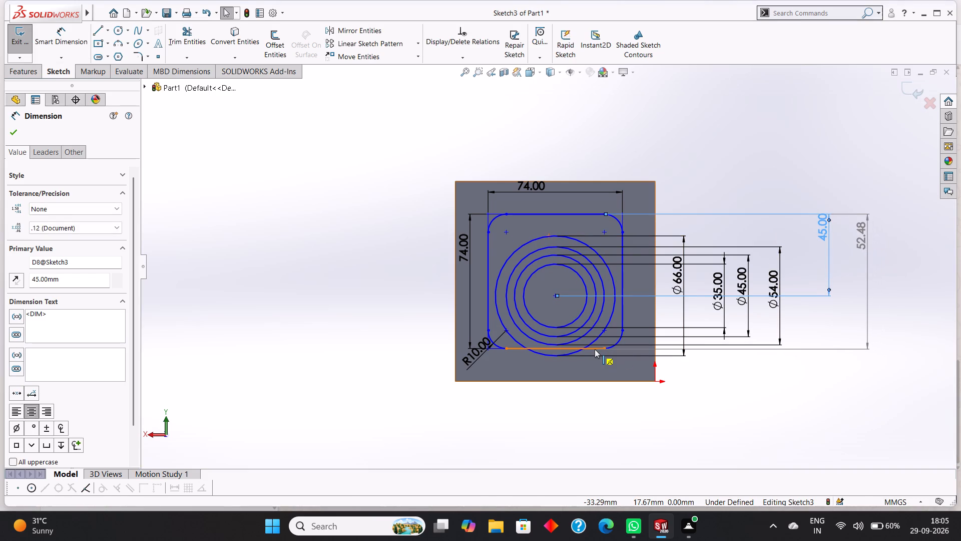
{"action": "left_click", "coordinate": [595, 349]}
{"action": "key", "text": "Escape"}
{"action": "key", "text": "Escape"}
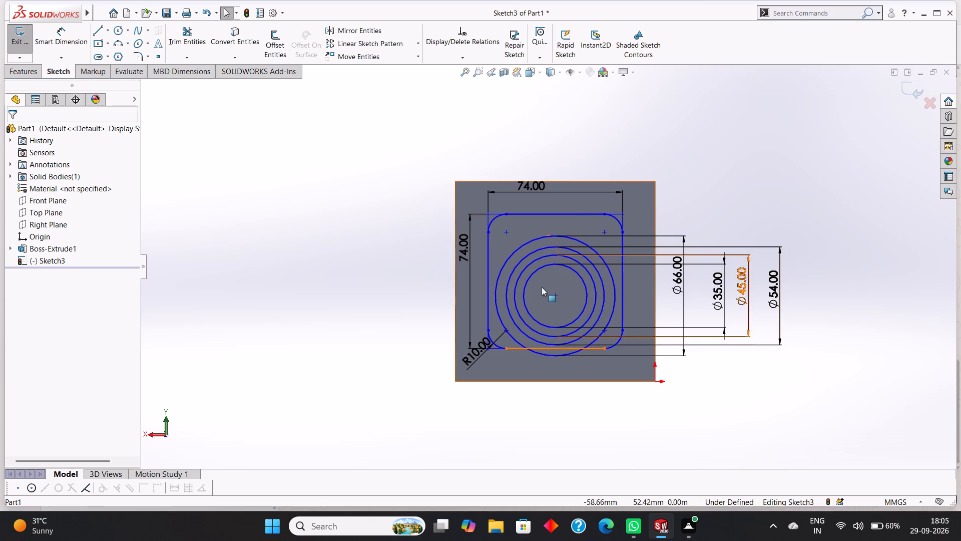
Delete the vertical and horizontal 74 mm dimensions of the rounded square.
{"action": "left_click", "coordinate": [65, 36]}
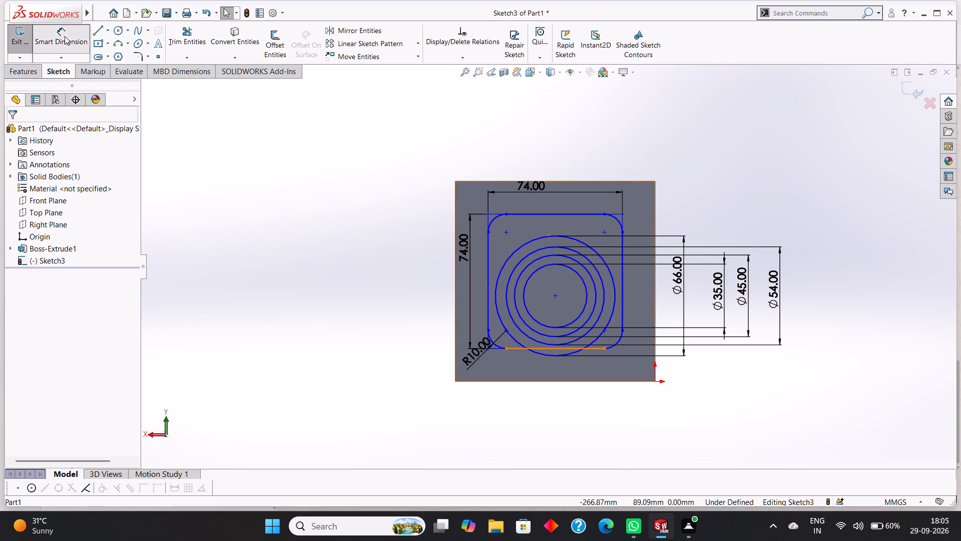
{"action": "right_click", "coordinate": [460, 245]}
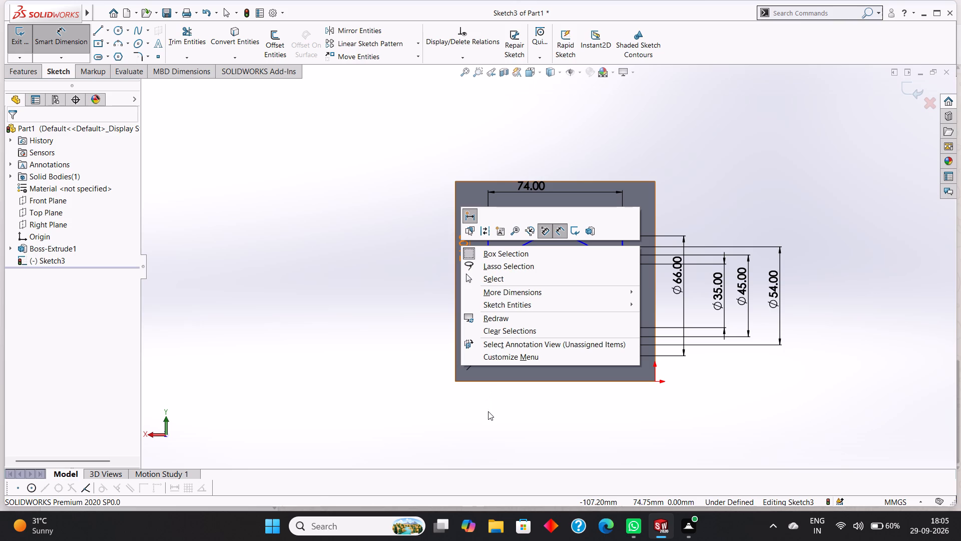
{"action": "key", "text": "Escape"}
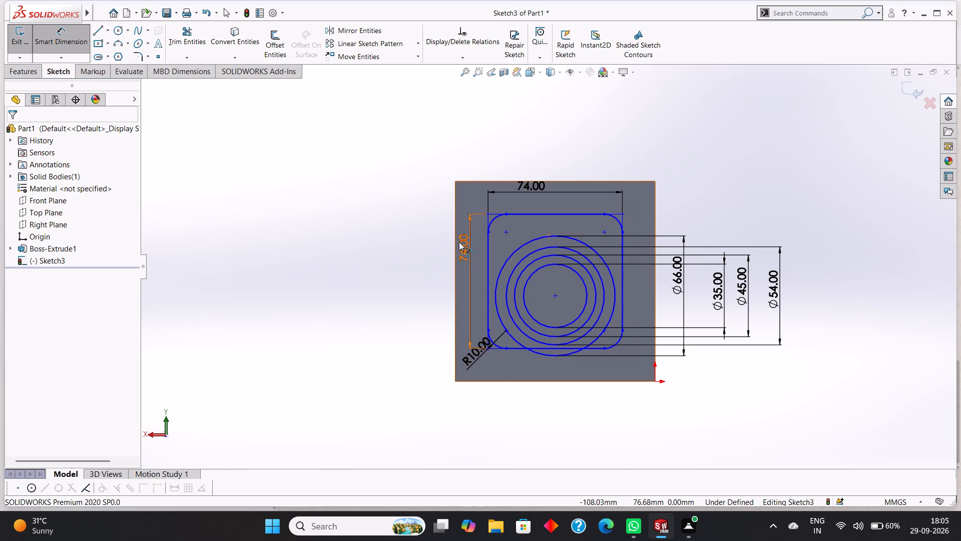
{"action": "right_click", "coordinate": [459, 242]}
{"action": "left_click", "coordinate": [493, 277]}
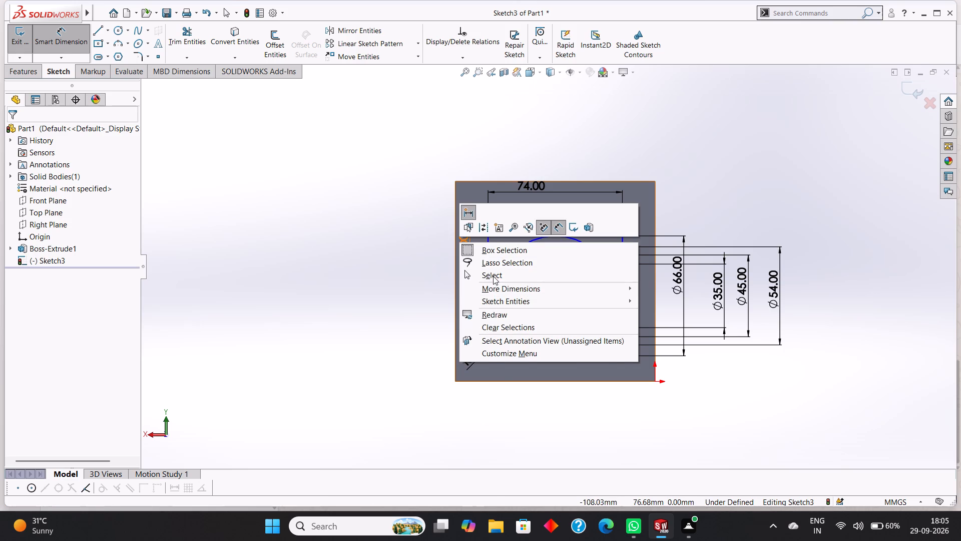
{"action": "right_click", "coordinate": [467, 243]}
{"action": "left_click", "coordinate": [498, 375]}
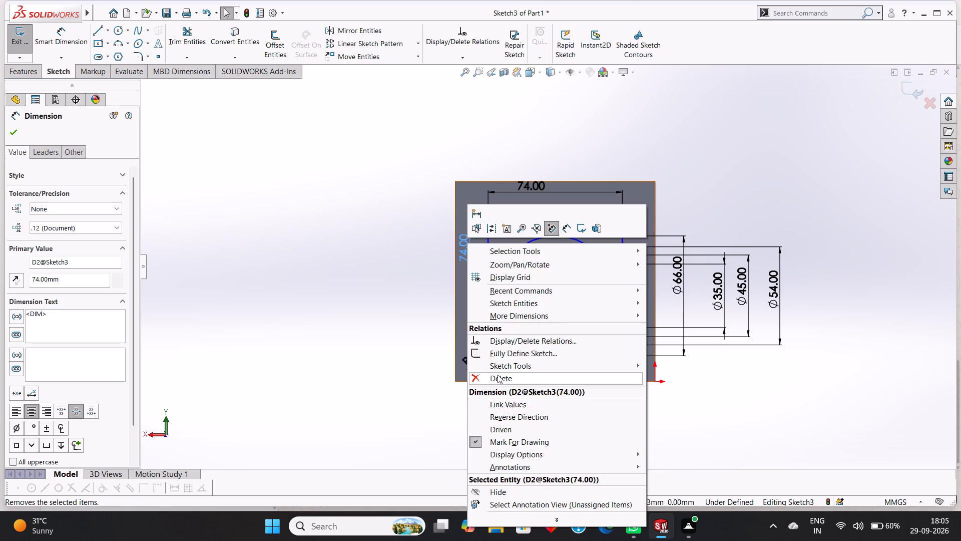
{"action": "right_click", "coordinate": [531, 187]}
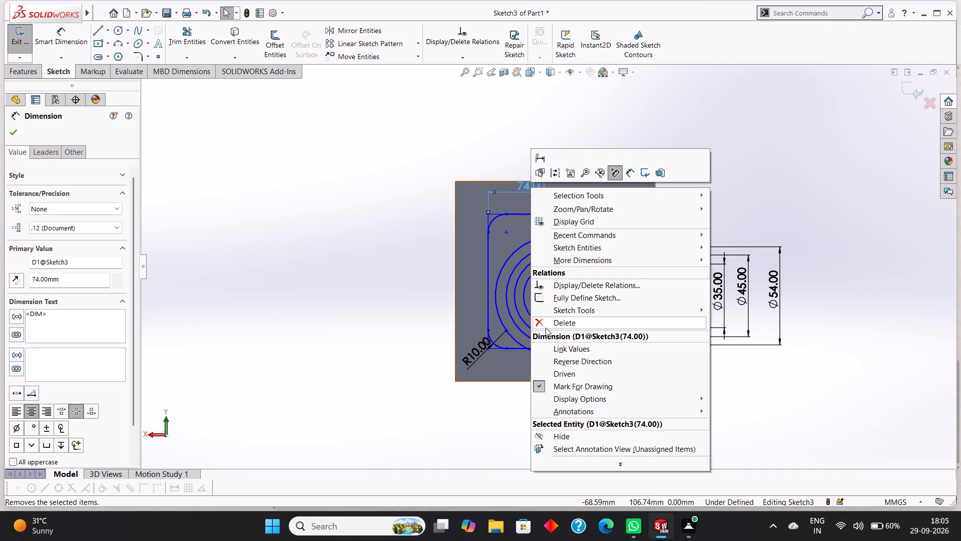
{"action": "left_click", "coordinate": [558, 326]}
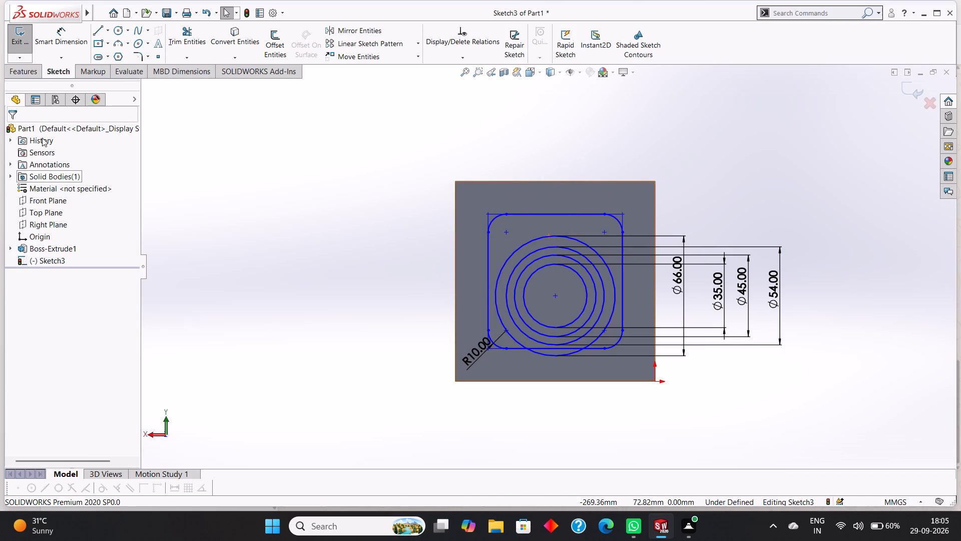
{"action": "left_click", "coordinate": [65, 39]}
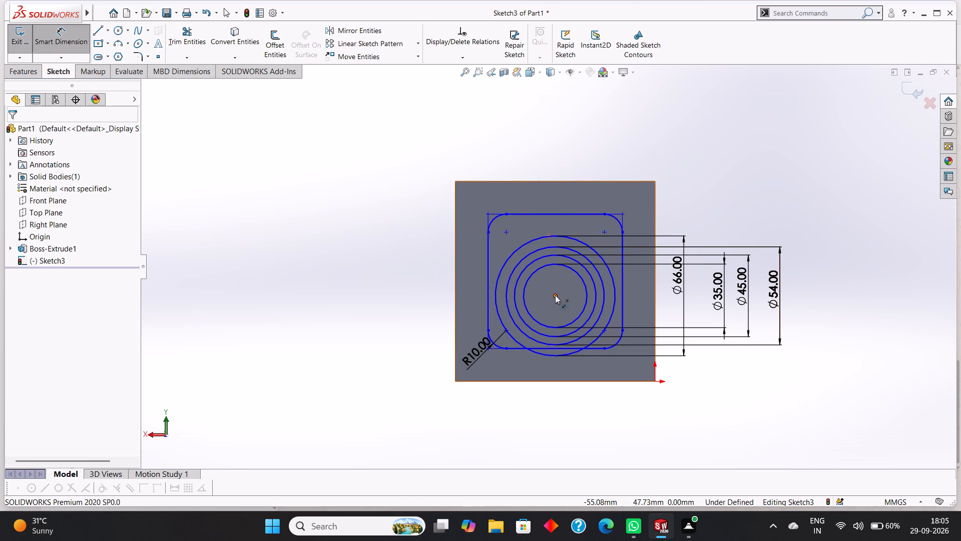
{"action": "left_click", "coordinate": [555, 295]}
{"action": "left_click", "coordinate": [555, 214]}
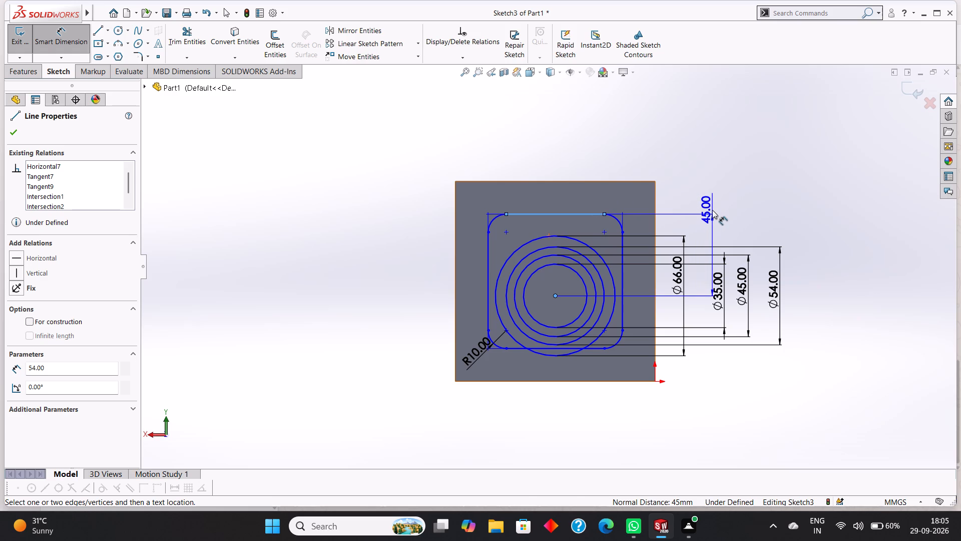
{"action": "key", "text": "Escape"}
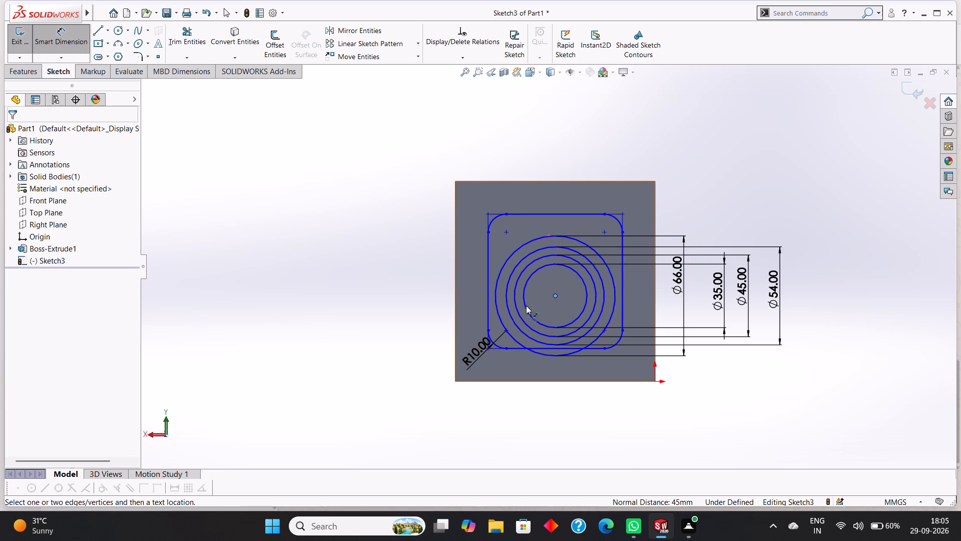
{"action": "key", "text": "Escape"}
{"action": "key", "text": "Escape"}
Dimension the circles' common centre 45 mm from the lower line of the rounded square.
{"action": "left_click", "coordinate": [65, 41]}
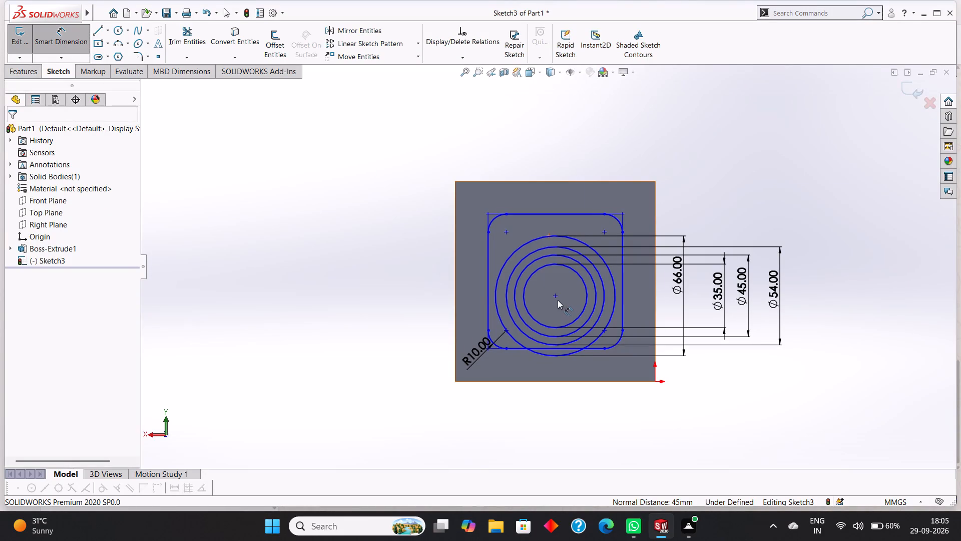
{"action": "left_click", "coordinate": [556, 298]}
{"action": "left_click", "coordinate": [514, 350]}
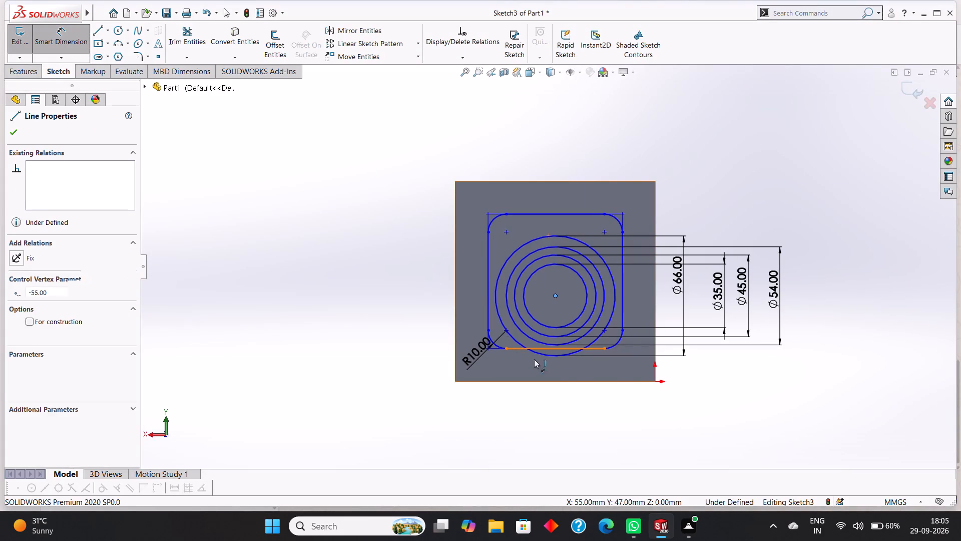
{"action": "left_click", "coordinate": [812, 364]}
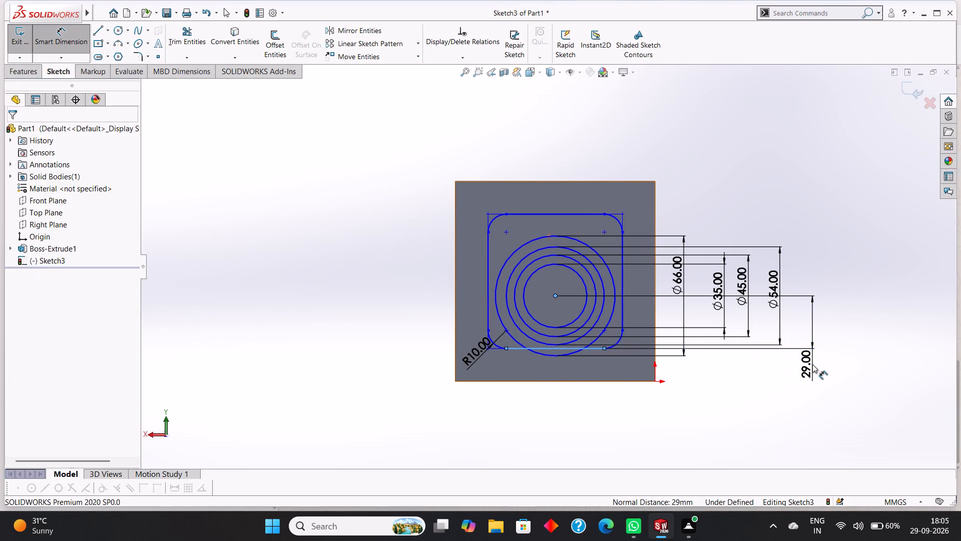
{"action": "type", "text": "45"}
{"action": "key", "text": "Return"}
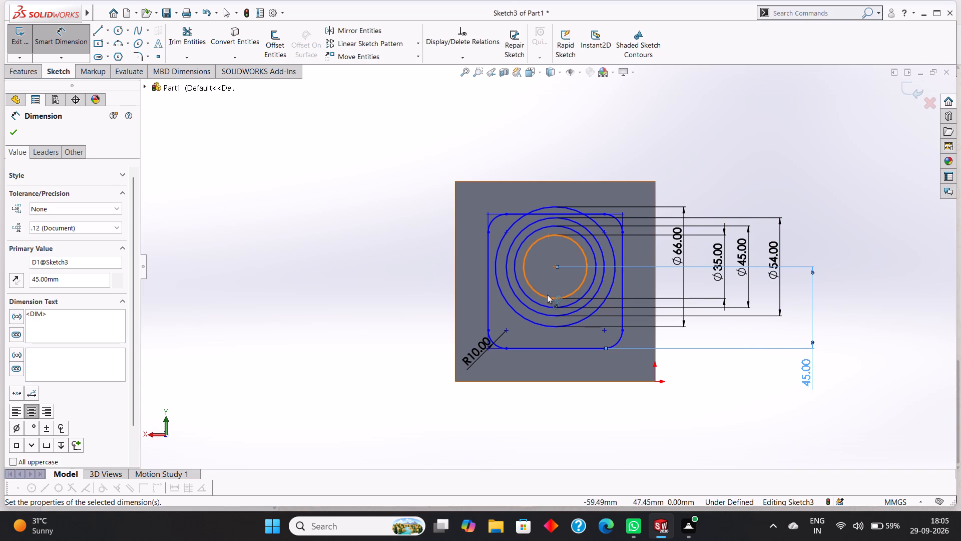
Dimension the circles' common centre 45 mm from the upper line of the rounded outline.
{"action": "left_click", "coordinate": [553, 268]}
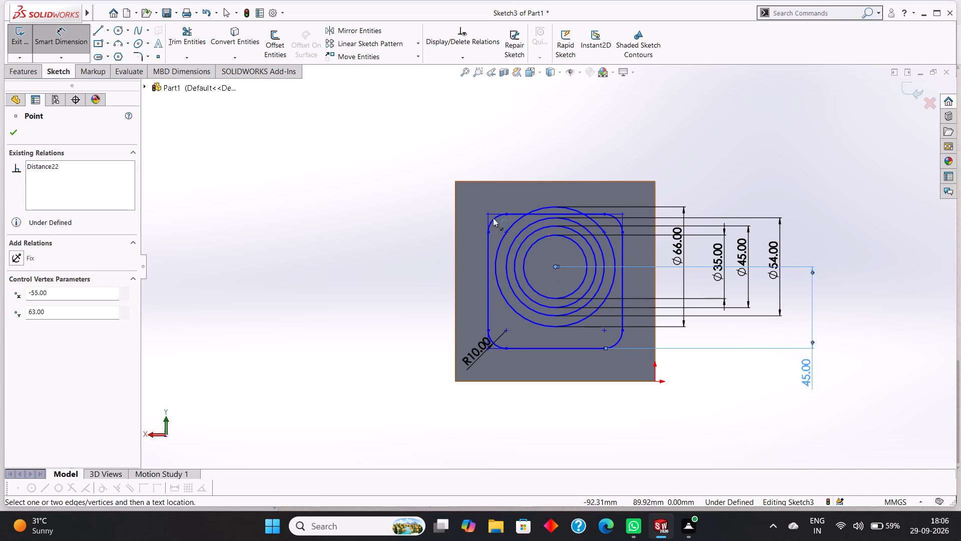
{"action": "left_click", "coordinate": [511, 212]}
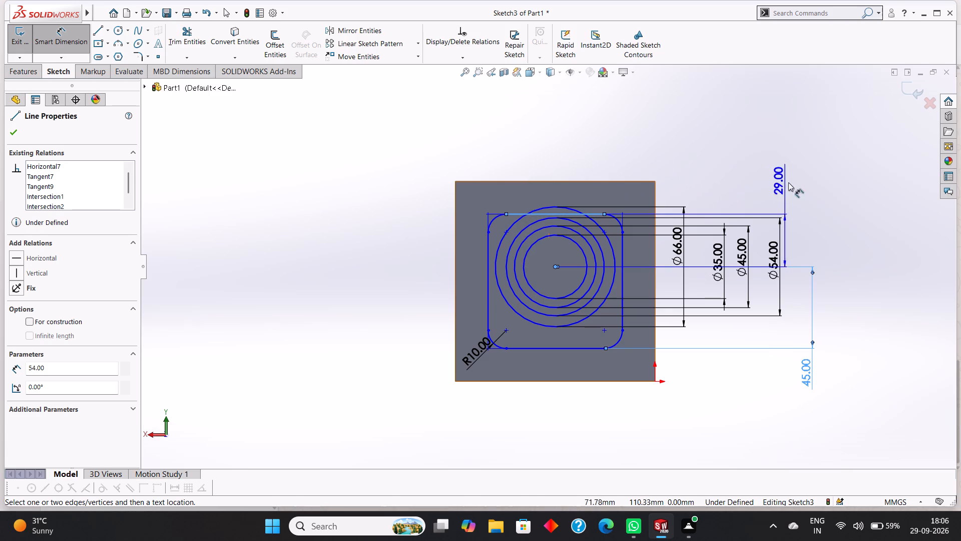
{"action": "left_click", "coordinate": [833, 193]}
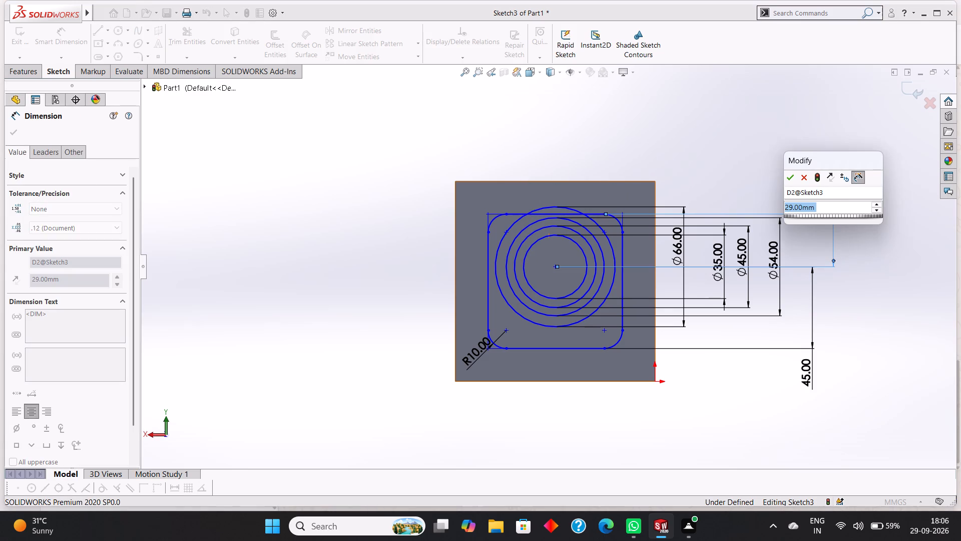
{"action": "type", "text": "45"}
{"action": "key", "text": "Return"}
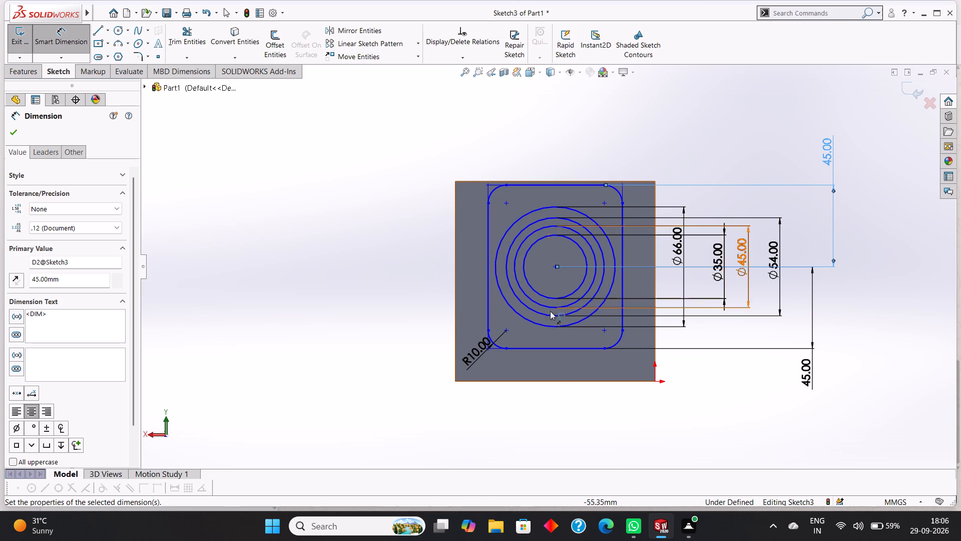
{"action": "scroll", "coordinate": [566, 182], "scroll_direction": "down", "scroll_amount": 2}
{"action": "scroll", "coordinate": [570, 192], "scroll_direction": "up", "scroll_amount": 1}
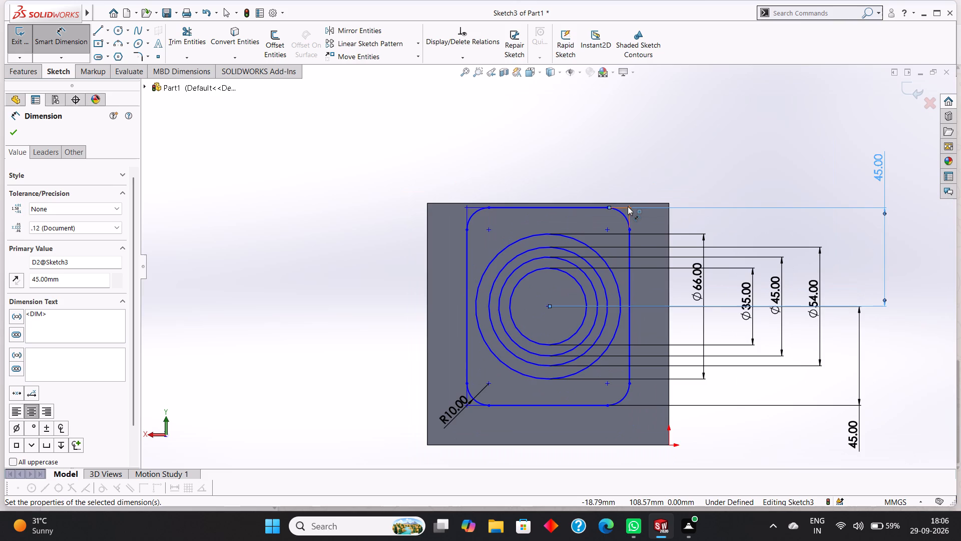
{"action": "scroll", "coordinate": [626, 207], "scroll_direction": "up", "scroll_amount": 1}
{"action": "scroll", "coordinate": [540, 216], "scroll_direction": "down", "scroll_amount": 1}
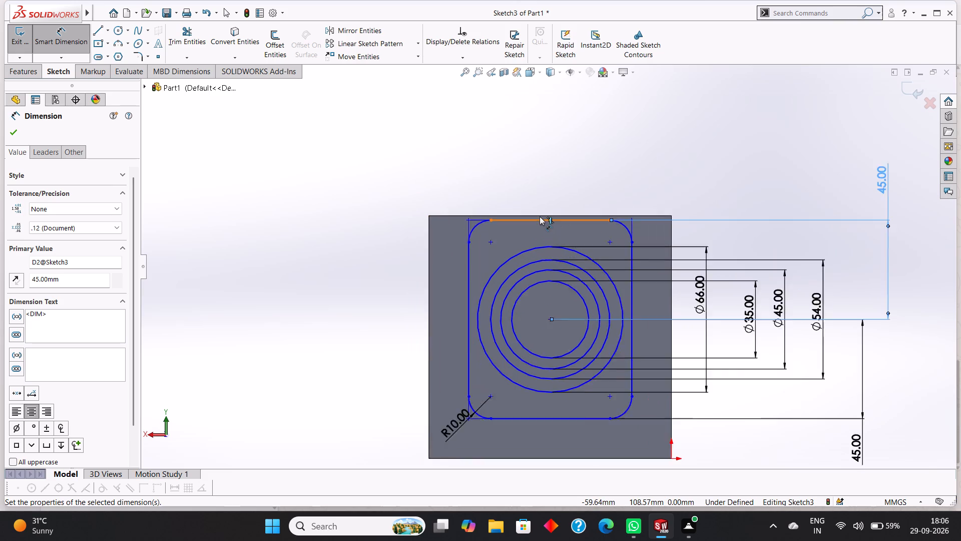
{"action": "scroll", "coordinate": [540, 216], "scroll_direction": "down", "scroll_amount": 1}
{"action": "scroll", "coordinate": [540, 216], "scroll_direction": "up", "scroll_amount": 2}
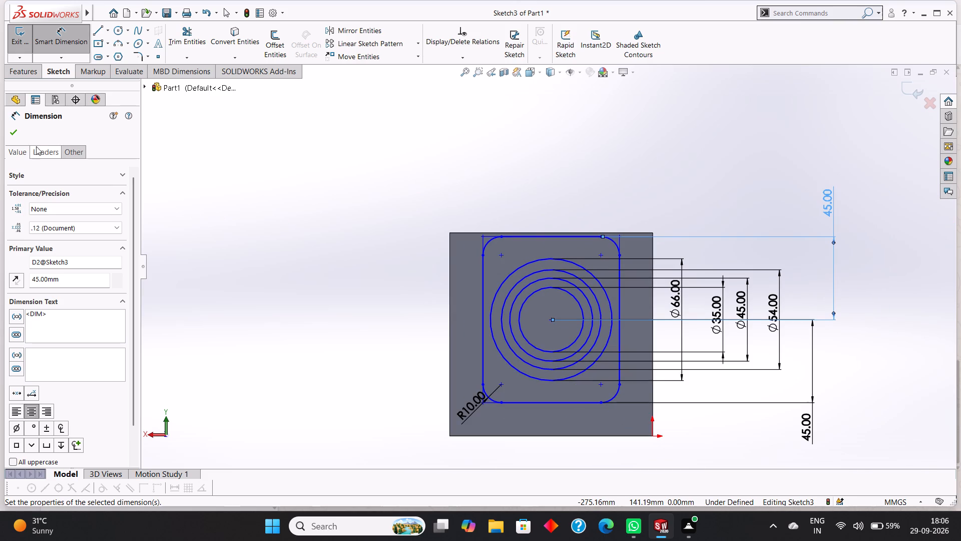
{"action": "left_click", "coordinate": [18, 131]}
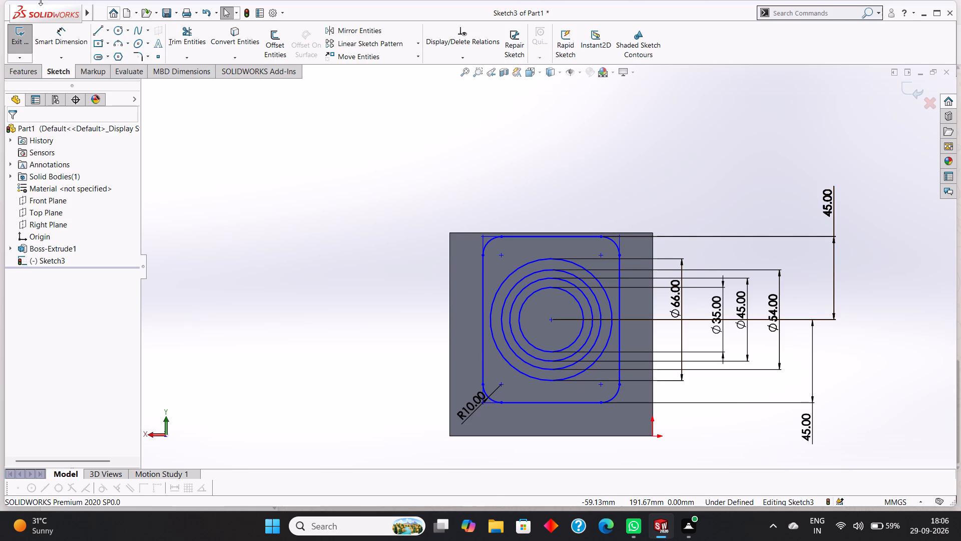
Dimension the upper line of the rounded outline 10 mm from the plate's upper edge.
{"action": "left_click", "coordinate": [57, 42]}
{"action": "scroll", "coordinate": [549, 223], "scroll_direction": "down", "scroll_amount": 3}
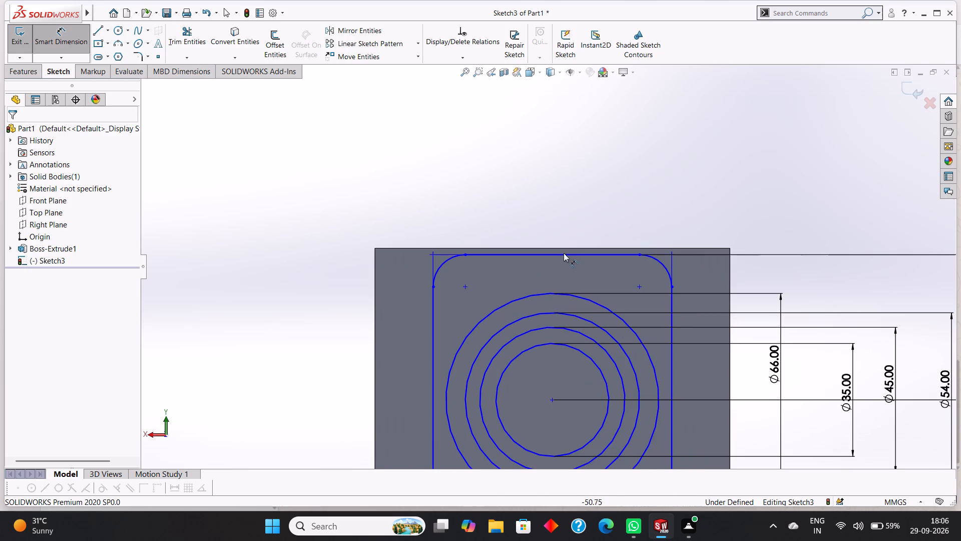
{"action": "left_click", "coordinate": [552, 249]}
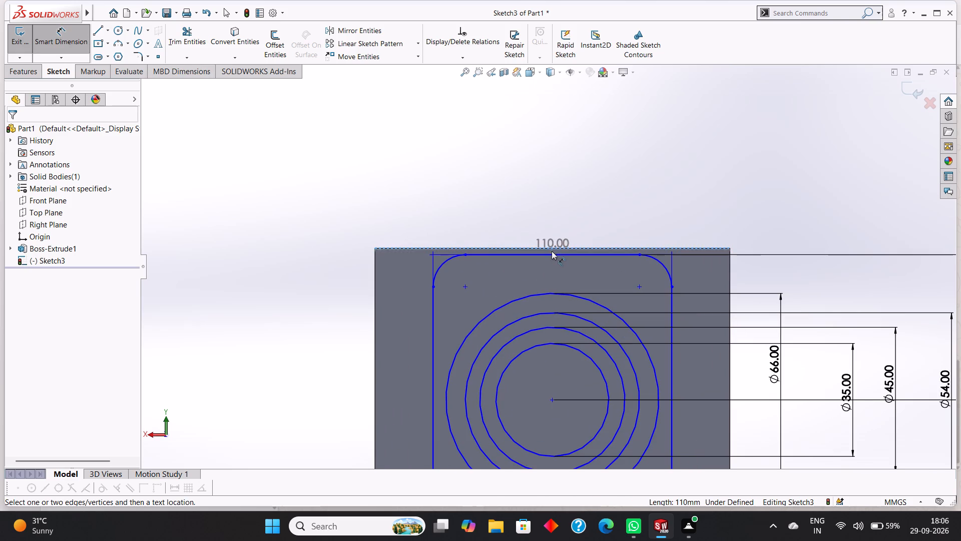
{"action": "left_click", "coordinate": [551, 254]}
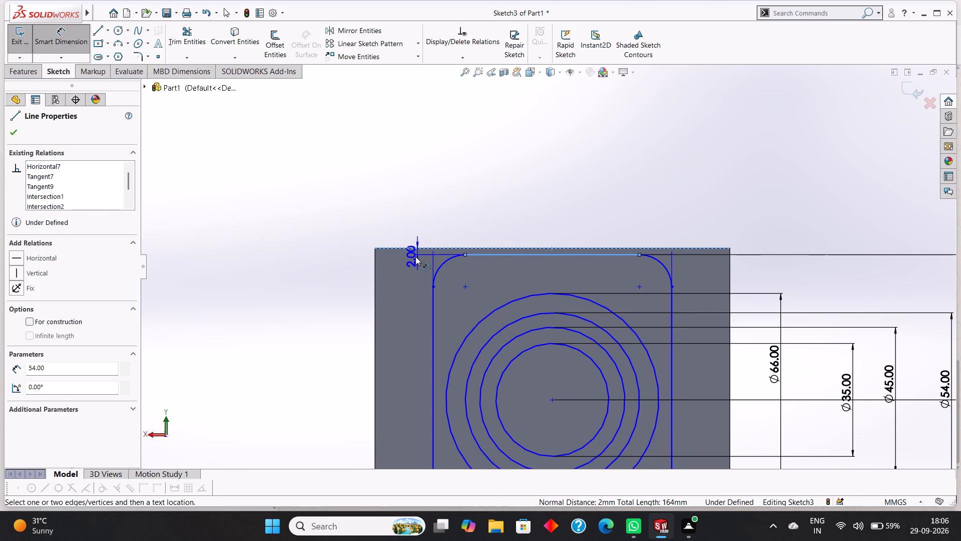
{"action": "left_click", "coordinate": [413, 257]}
{"action": "type", "text": "10"}
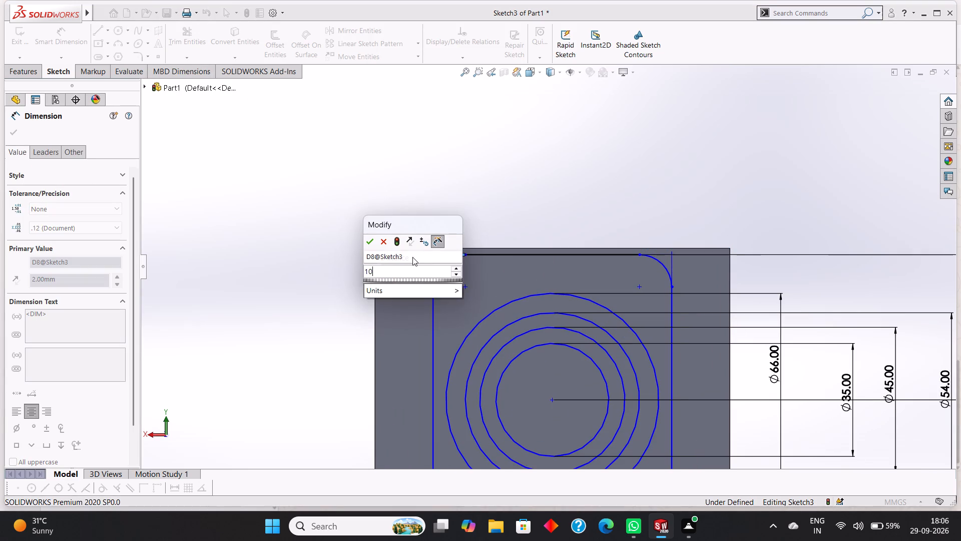
{"action": "key", "text": "Return"}
{"action": "scroll", "coordinate": [521, 278], "scroll_direction": "up", "scroll_amount": 2}
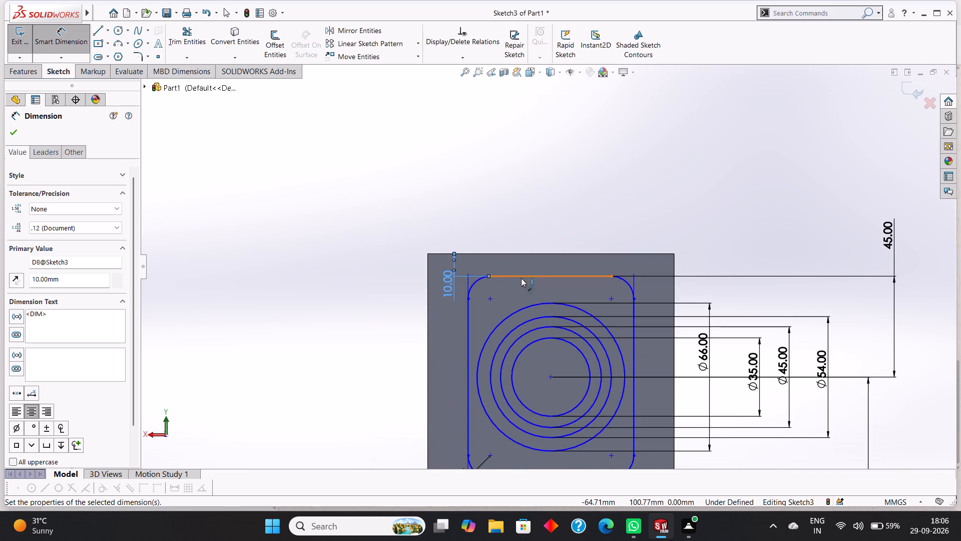
{"action": "scroll", "coordinate": [567, 303], "scroll_direction": "up", "scroll_amount": 4}
{"action": "left_click", "coordinate": [14, 133]}
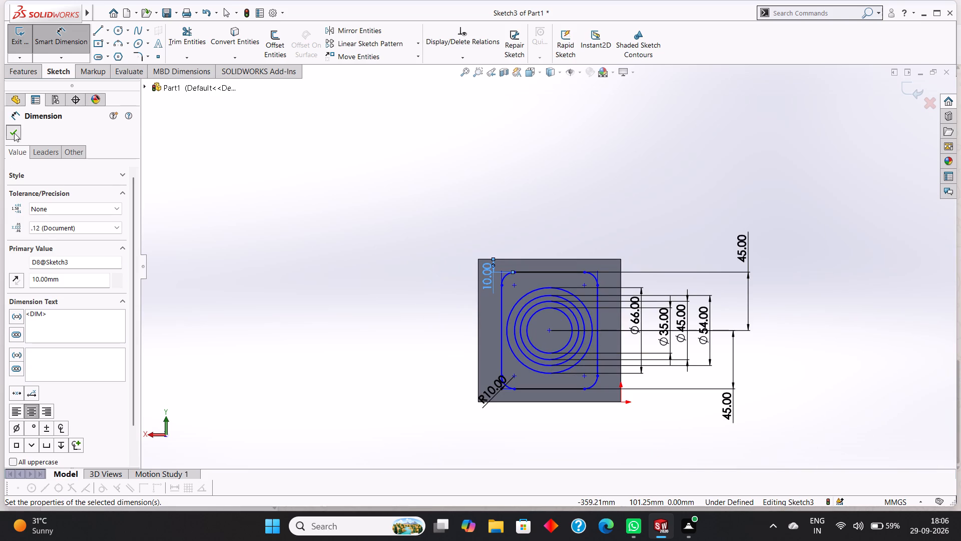
Convert the 45 mm circle to construction geometry.
{"action": "scroll", "coordinate": [557, 323], "scroll_direction": "down", "scroll_amount": 3}
{"action": "scroll", "coordinate": [553, 316], "scroll_direction": "up", "scroll_amount": 2}
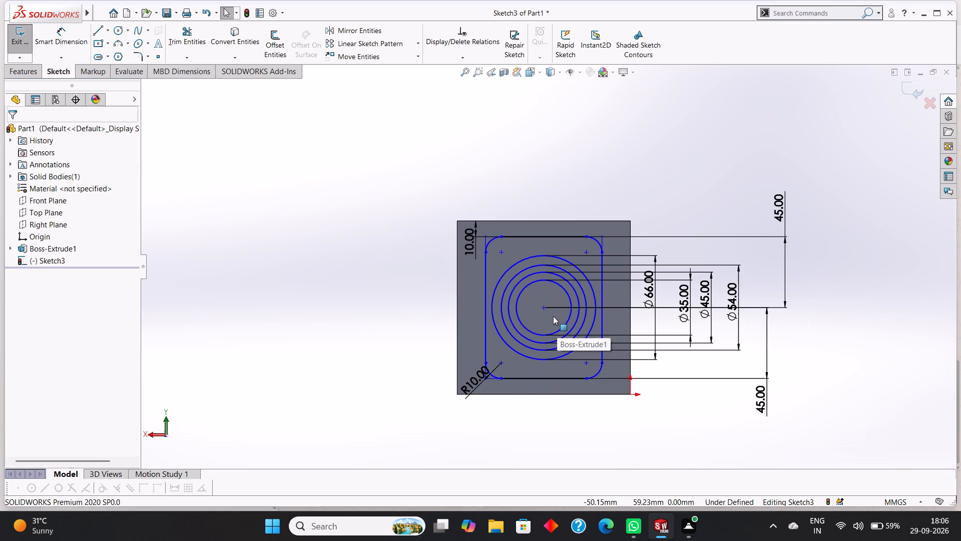
{"action": "scroll", "coordinate": [549, 283], "scroll_direction": "down", "scroll_amount": 3}
{"action": "scroll", "coordinate": [623, 299], "scroll_direction": "up", "scroll_amount": 2}
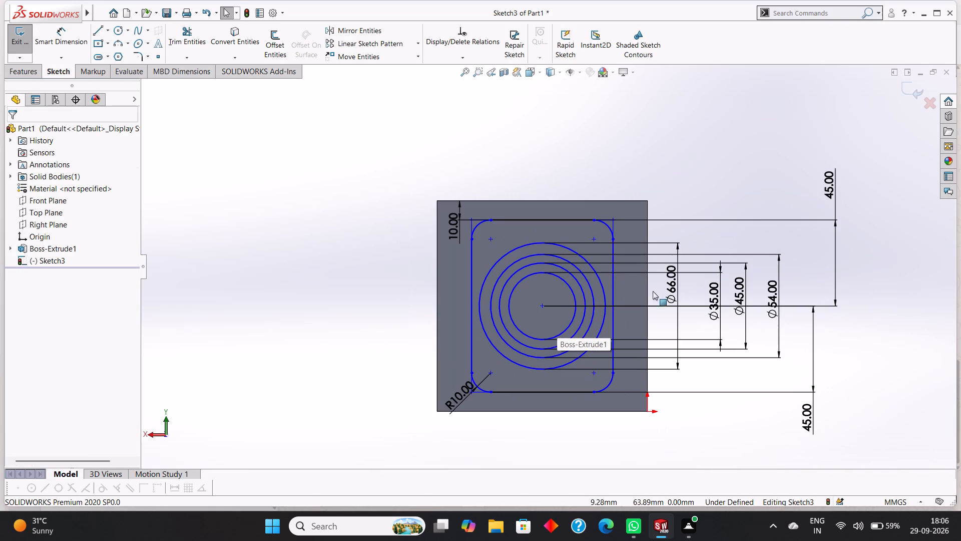
{"action": "scroll", "coordinate": [589, 295], "scroll_direction": "down", "scroll_amount": 2}
{"action": "scroll", "coordinate": [589, 295], "scroll_direction": "up", "scroll_amount": 2}
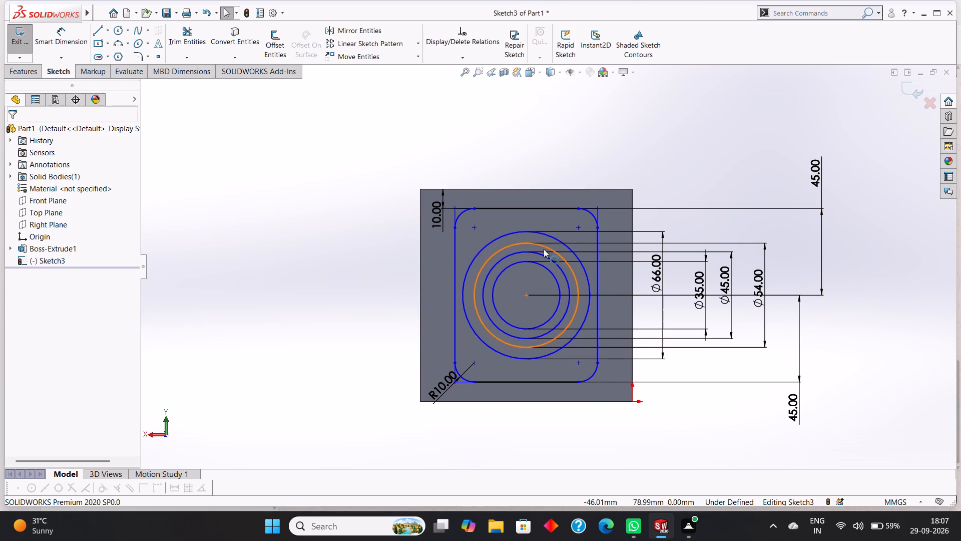
{"action": "right_click", "coordinate": [519, 251]}
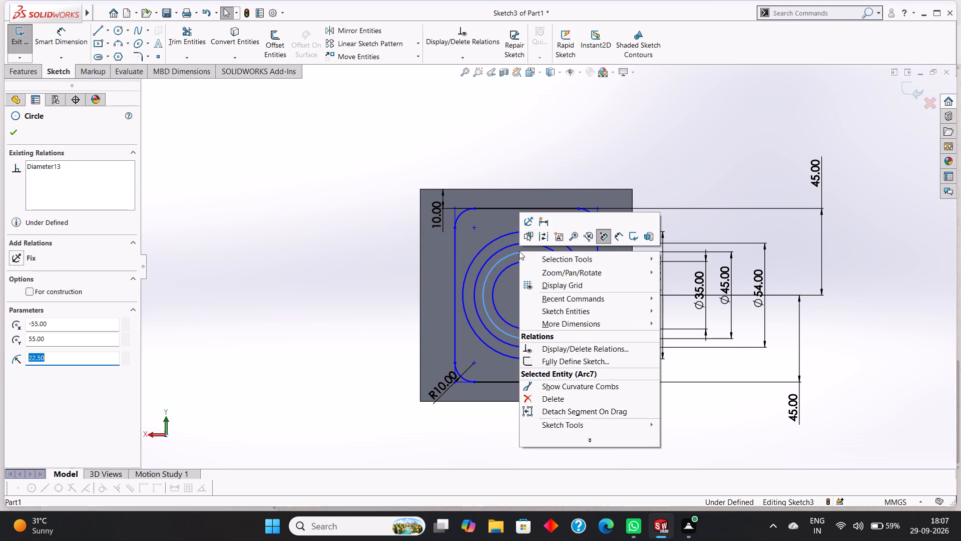
{"action": "left_click", "coordinate": [541, 236]}
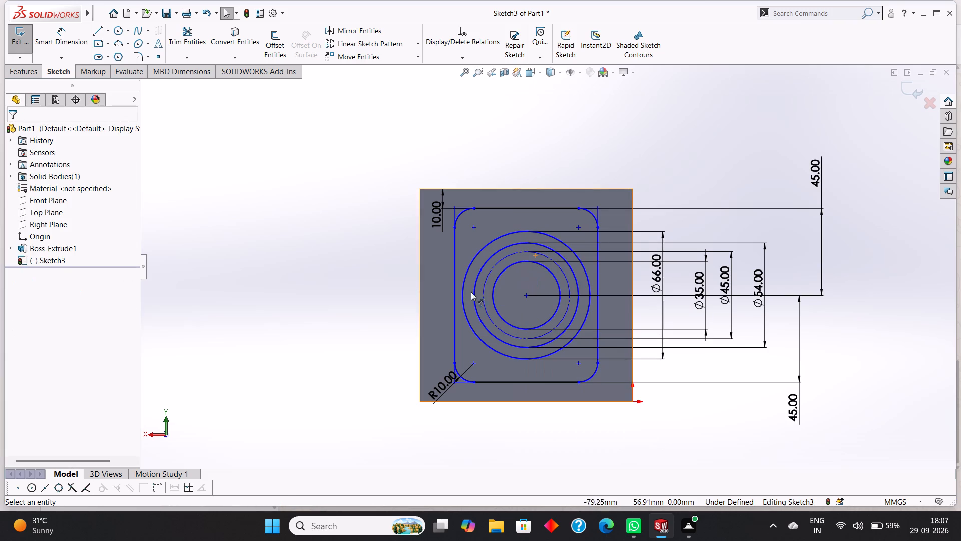
{"action": "key", "text": "Escape"}
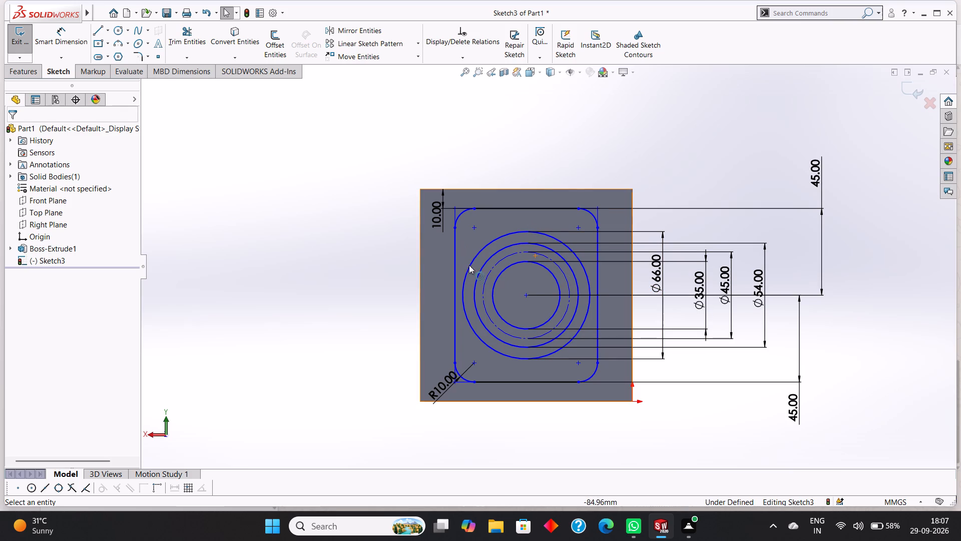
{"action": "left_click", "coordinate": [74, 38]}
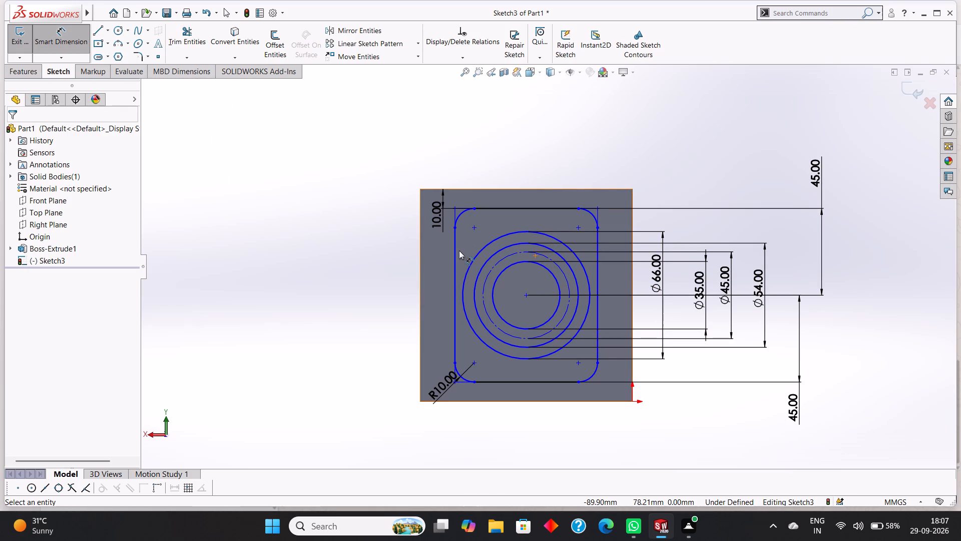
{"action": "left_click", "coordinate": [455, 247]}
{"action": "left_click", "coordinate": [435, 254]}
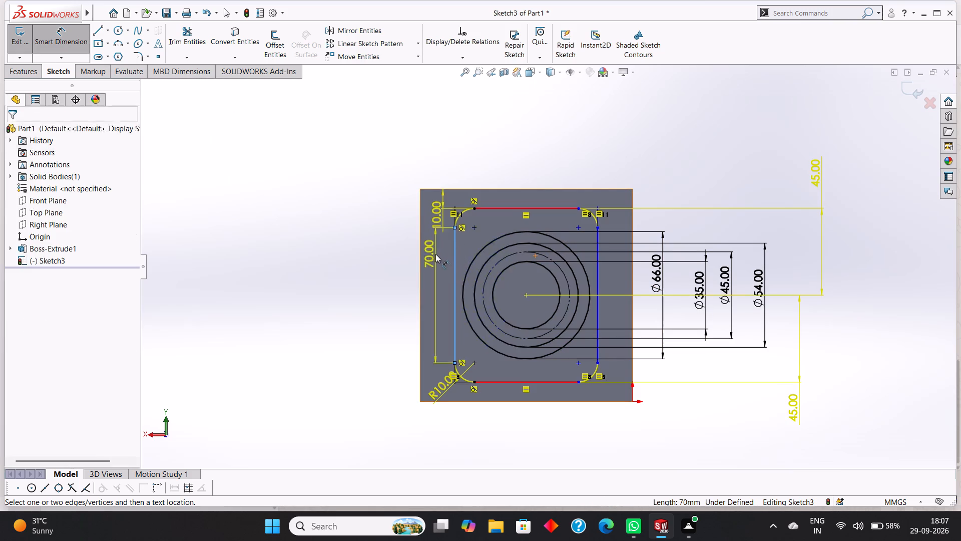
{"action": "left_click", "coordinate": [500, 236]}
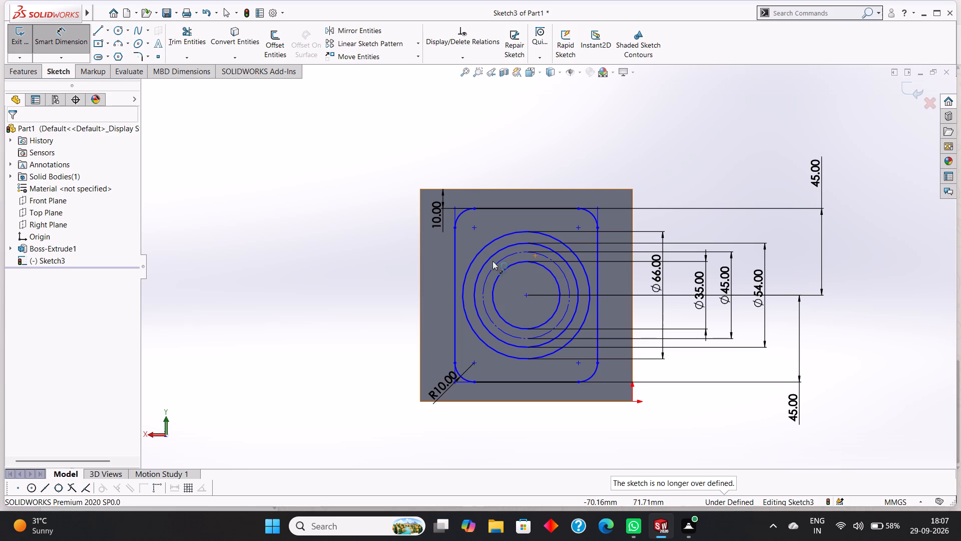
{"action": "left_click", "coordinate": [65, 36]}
Draw a vertical centerline from the circles' common centre up to the top of the 66 mm circle.
{"action": "left_click", "coordinate": [107, 33]}
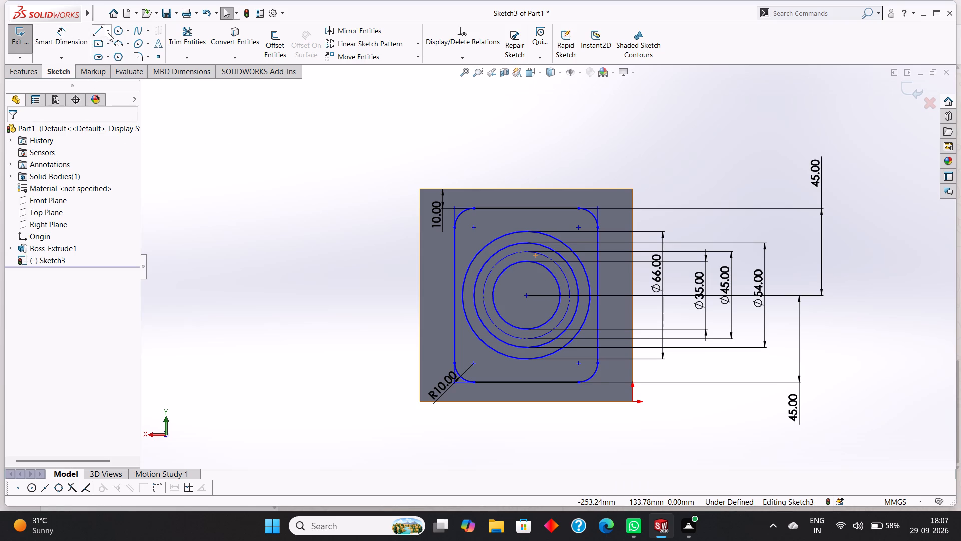
{"action": "left_click", "coordinate": [113, 53]}
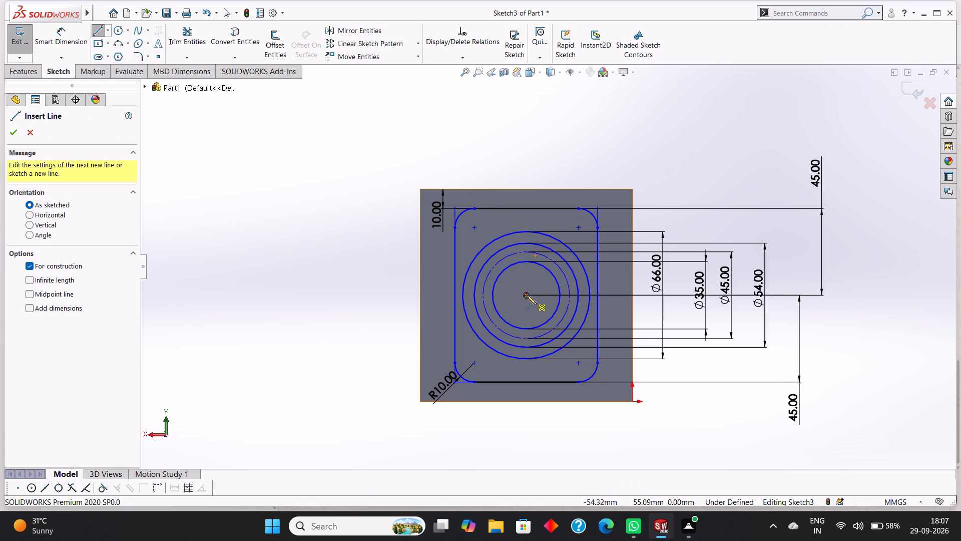
{"action": "left_click", "coordinate": [527, 295]}
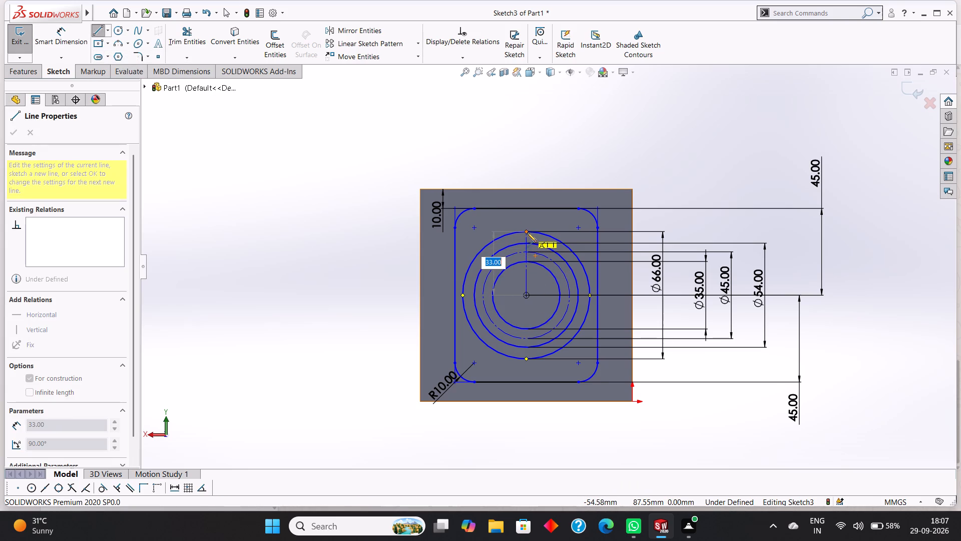
{"action": "left_click", "coordinate": [527, 232]}
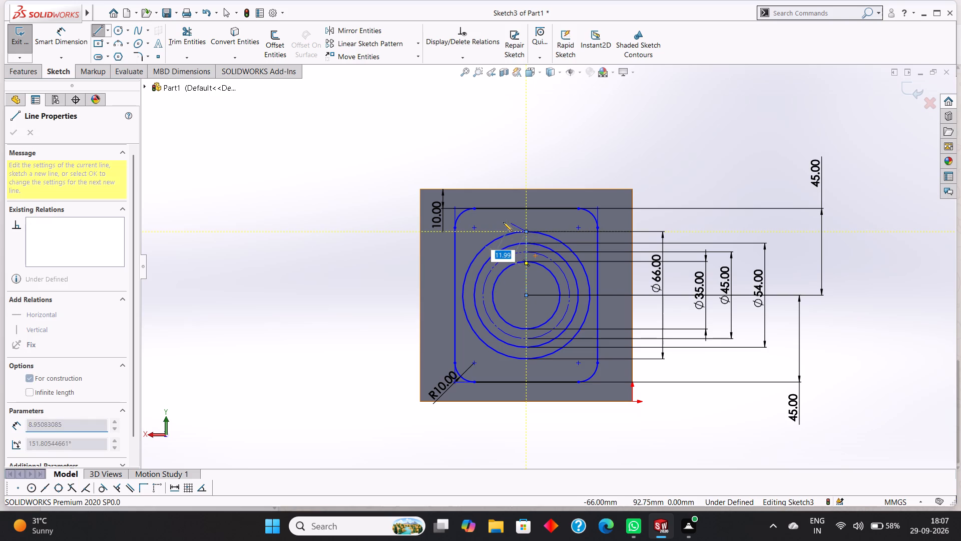
{"action": "right_click", "coordinate": [501, 221]}
{"action": "left_click", "coordinate": [521, 226]}
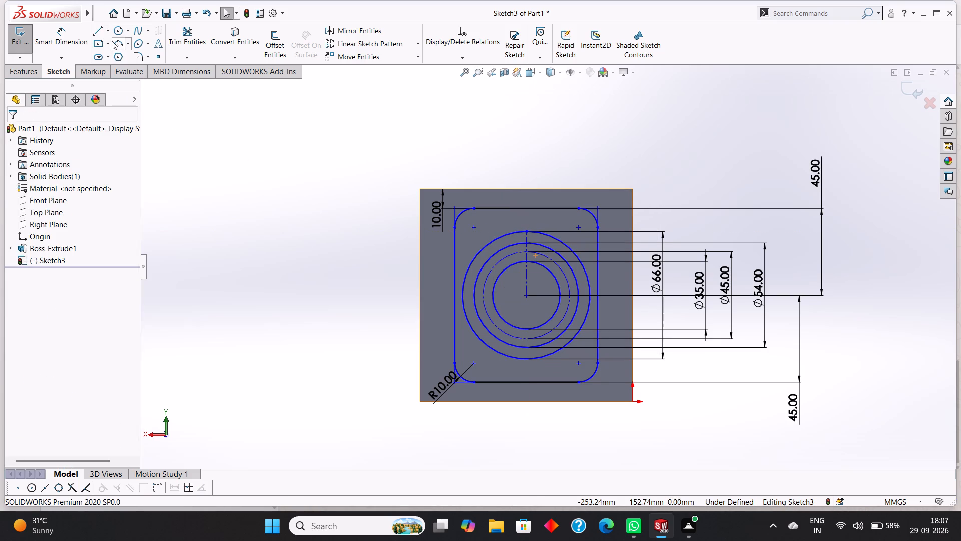
Draw a vertical centerline from the circles' common centre down to the bottom of the 66 mm circle.
{"action": "left_click", "coordinate": [108, 32]}
{"action": "left_click", "coordinate": [119, 54]}
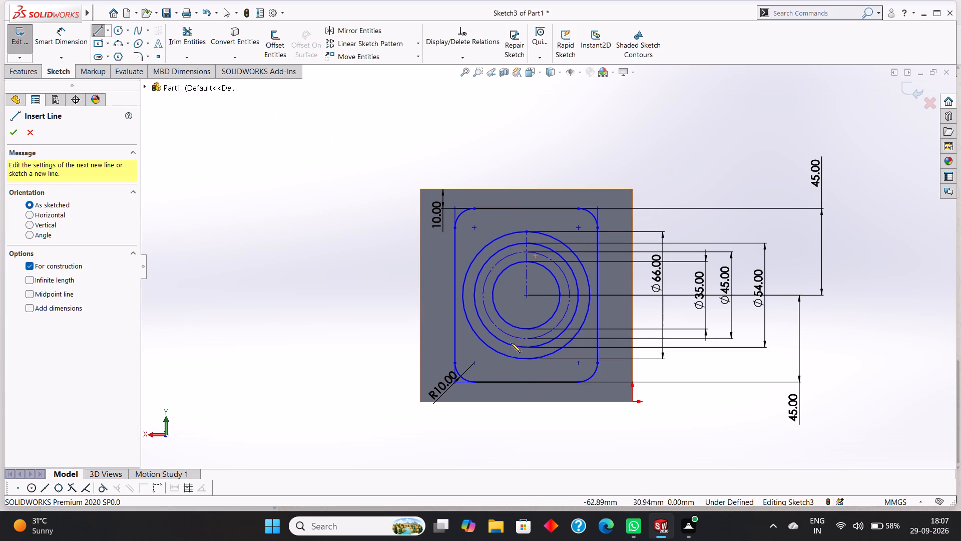
{"action": "left_click", "coordinate": [524, 295]}
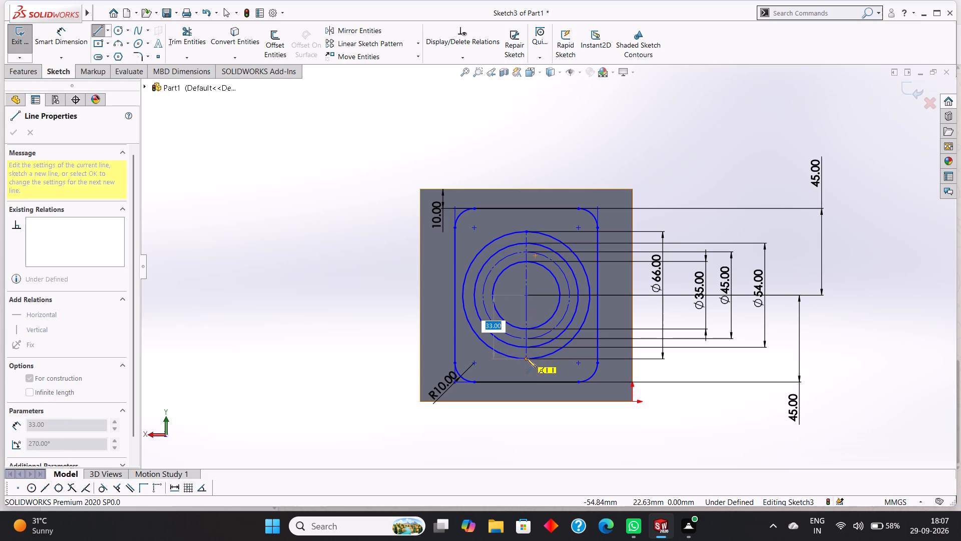
{"action": "left_click", "coordinate": [527, 358]}
{"action": "right_click", "coordinate": [513, 369]}
{"action": "left_click", "coordinate": [531, 373]}
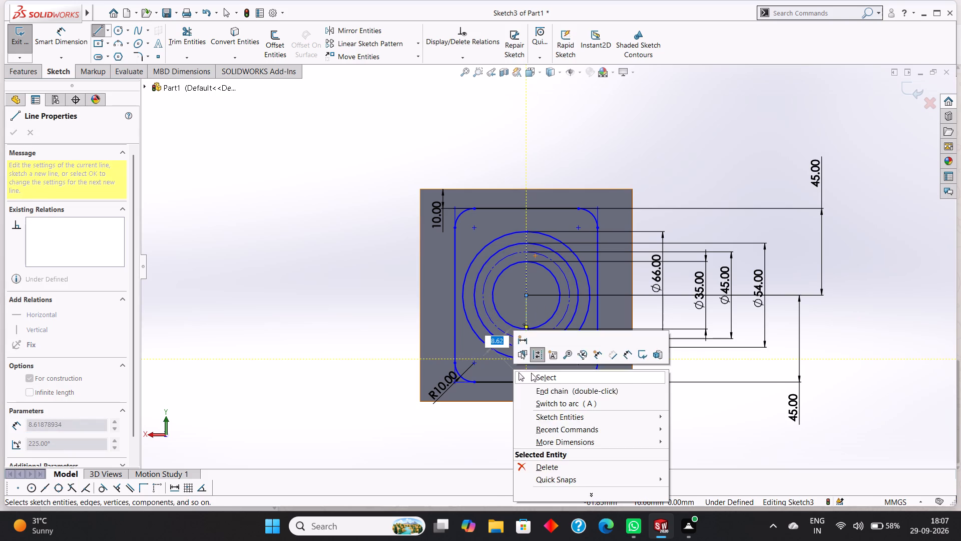
Draw a horizontal centerline from the circles' common centre to the left quadrant of the 66 mm circle.
{"action": "left_click", "coordinate": [105, 34]}
{"action": "left_click", "coordinate": [114, 54]}
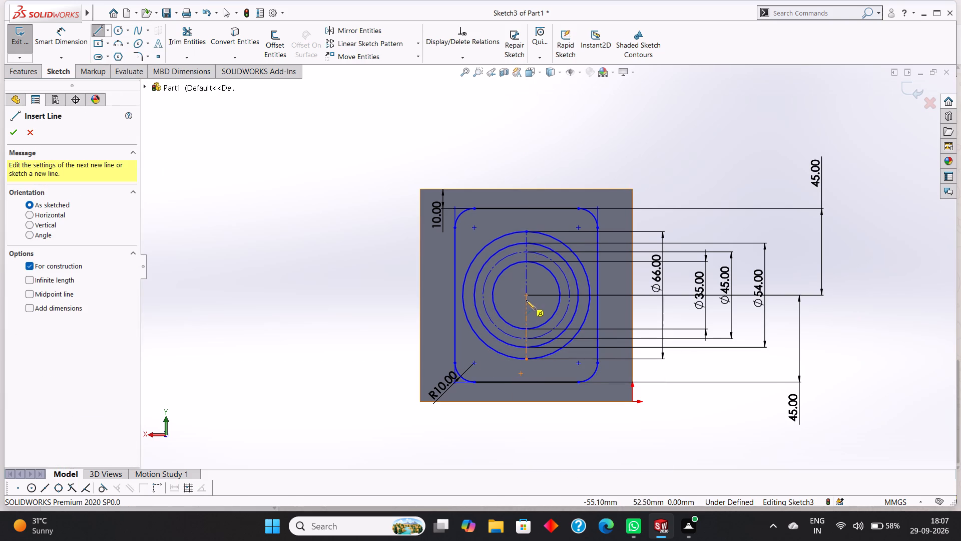
{"action": "left_click", "coordinate": [527, 296]}
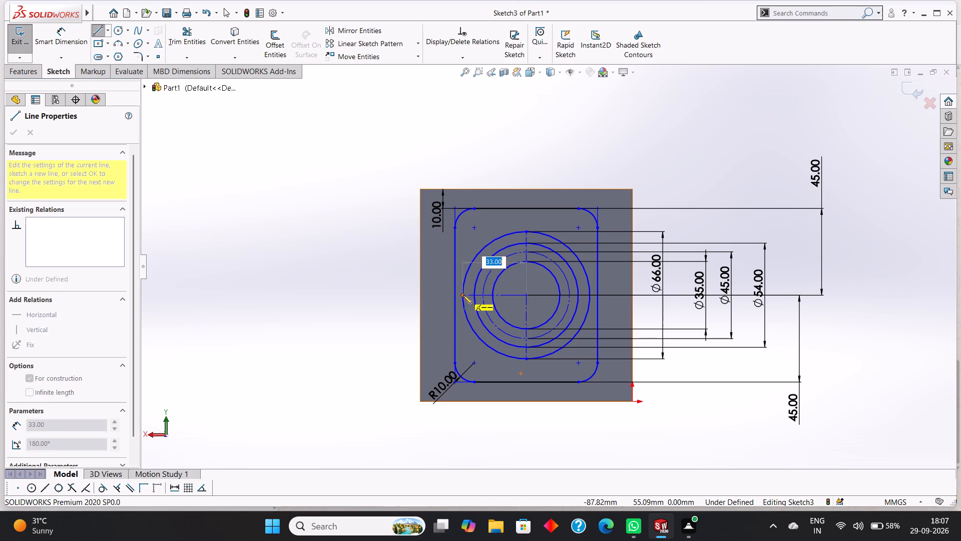
{"action": "left_click", "coordinate": [463, 295]}
{"action": "right_click", "coordinate": [460, 326]}
{"action": "left_click", "coordinate": [476, 330]}
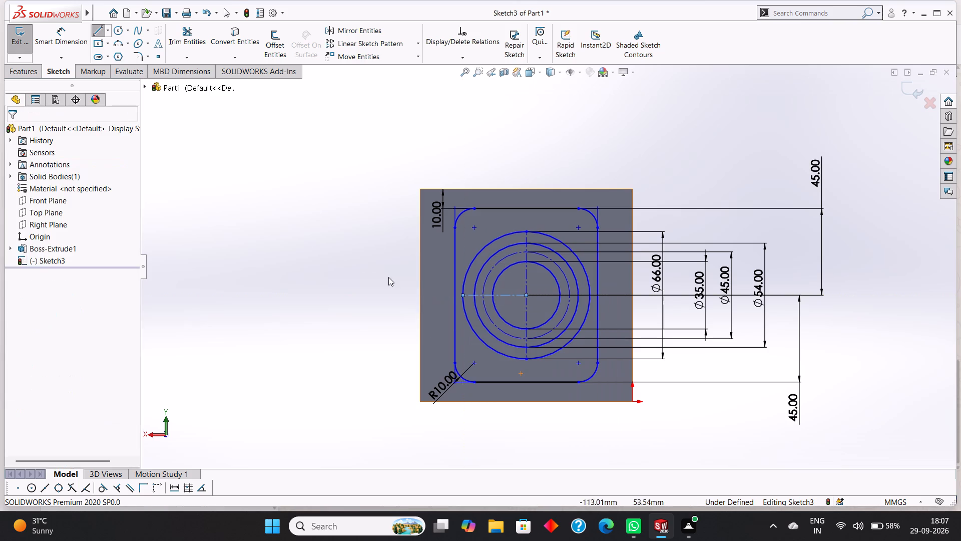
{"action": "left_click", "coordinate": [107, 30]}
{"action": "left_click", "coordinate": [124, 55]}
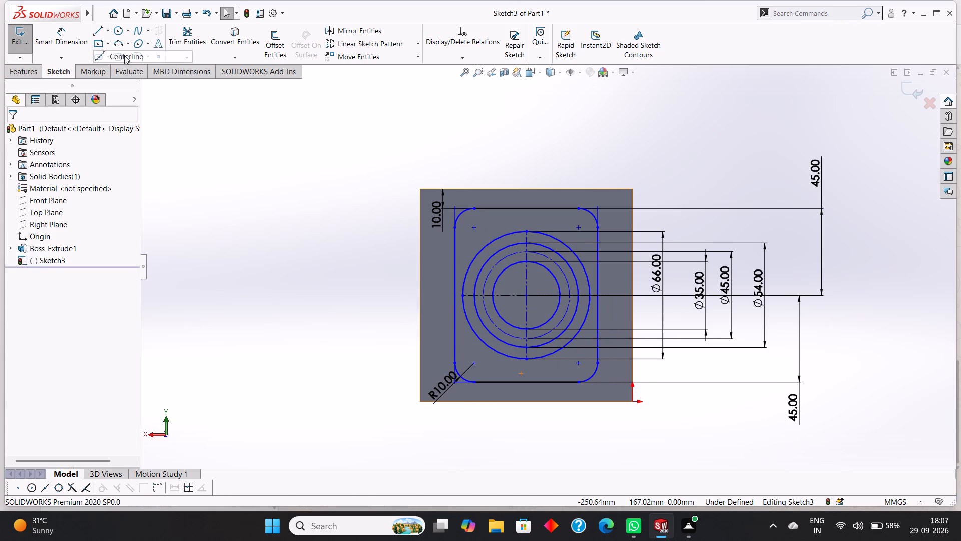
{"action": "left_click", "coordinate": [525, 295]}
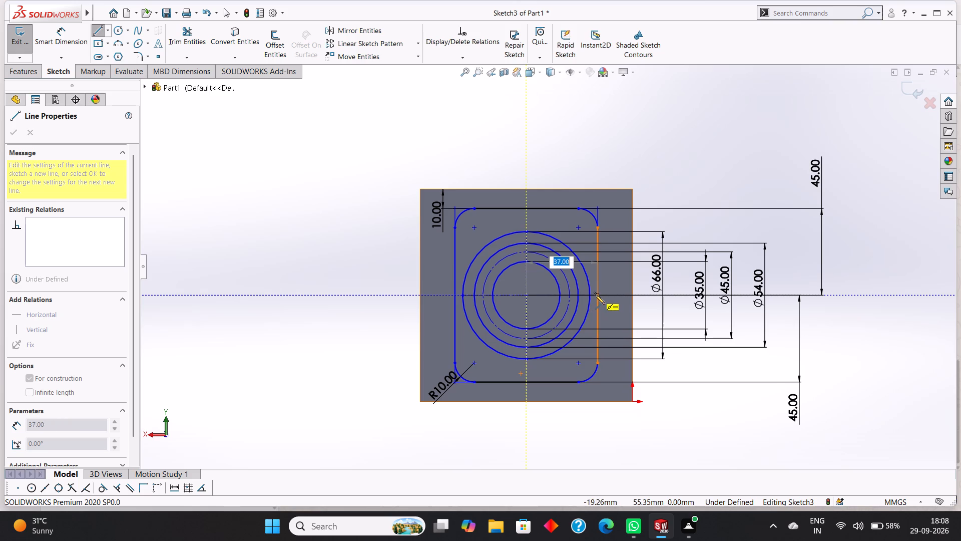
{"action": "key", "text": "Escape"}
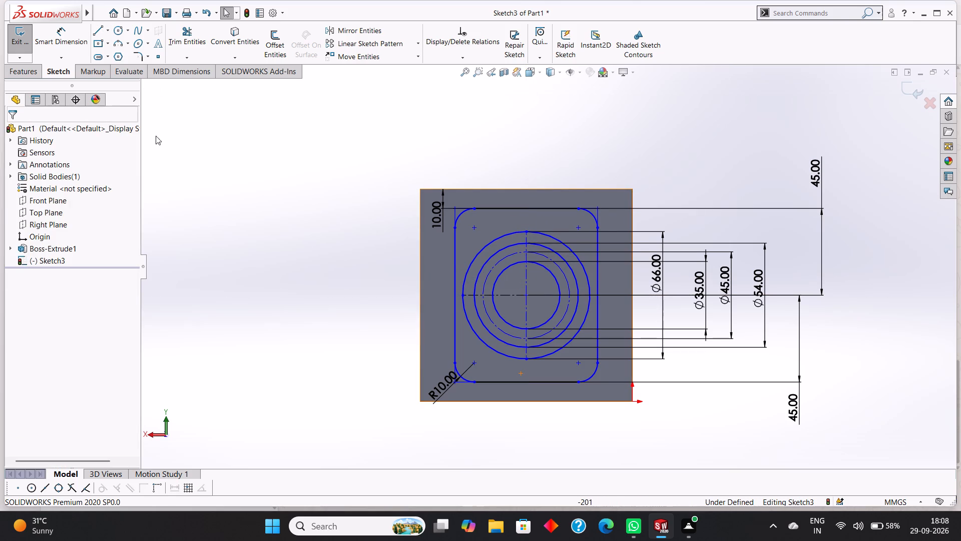
Dimension the circles' common centre 45 mm from the left vertical line of the rounded outline.
{"action": "left_click", "coordinate": [63, 33]}
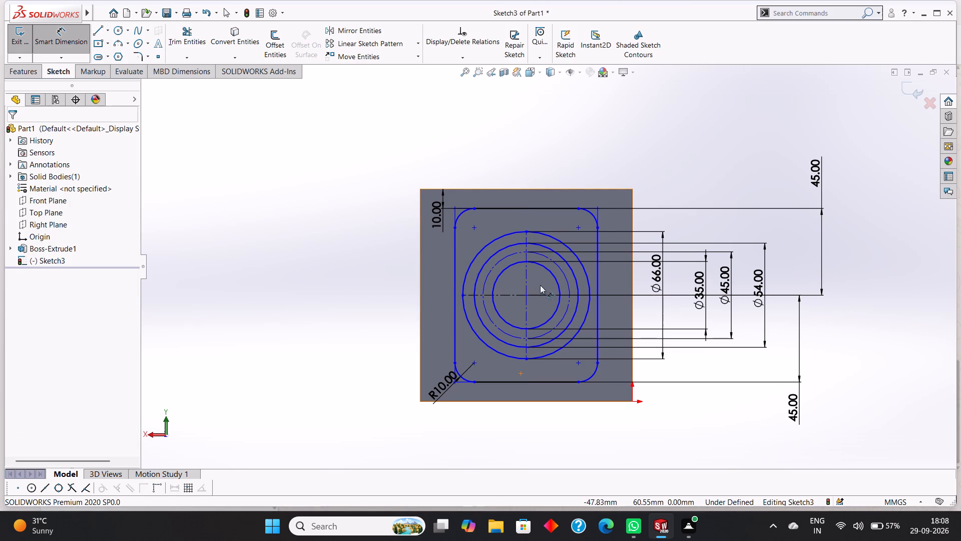
{"action": "left_click", "coordinate": [525, 296]}
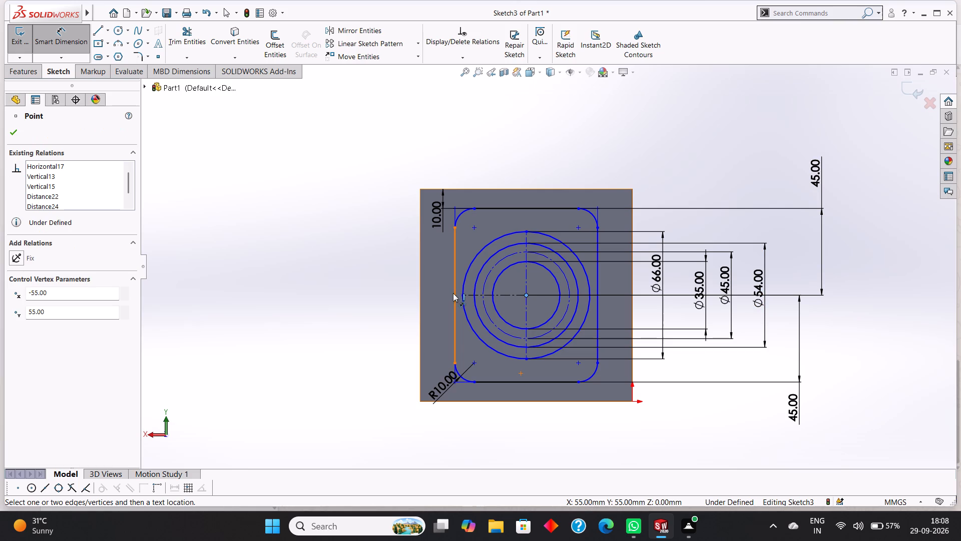
{"action": "left_click", "coordinate": [454, 294]}
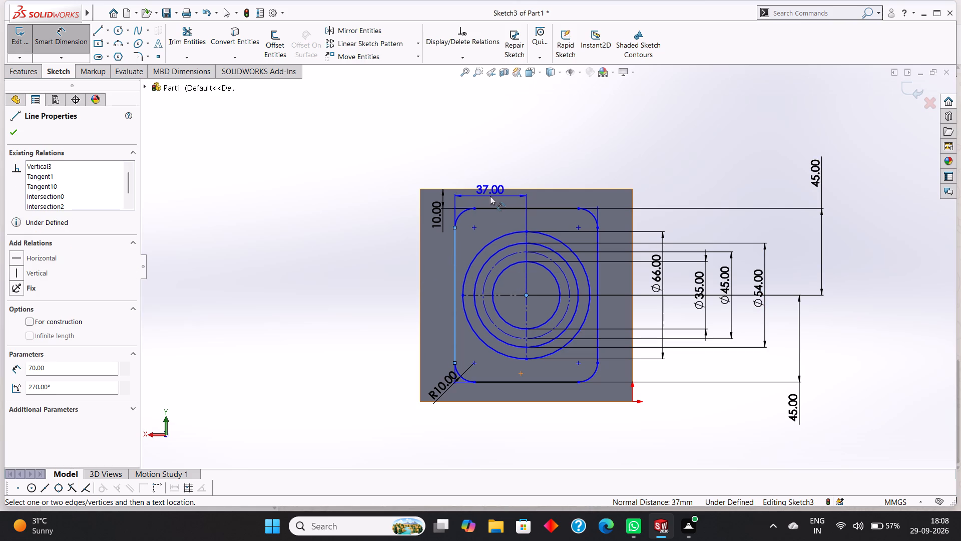
{"action": "left_click", "coordinate": [490, 196]}
{"action": "type", "text": "45"}
{"action": "key", "text": "Return"}
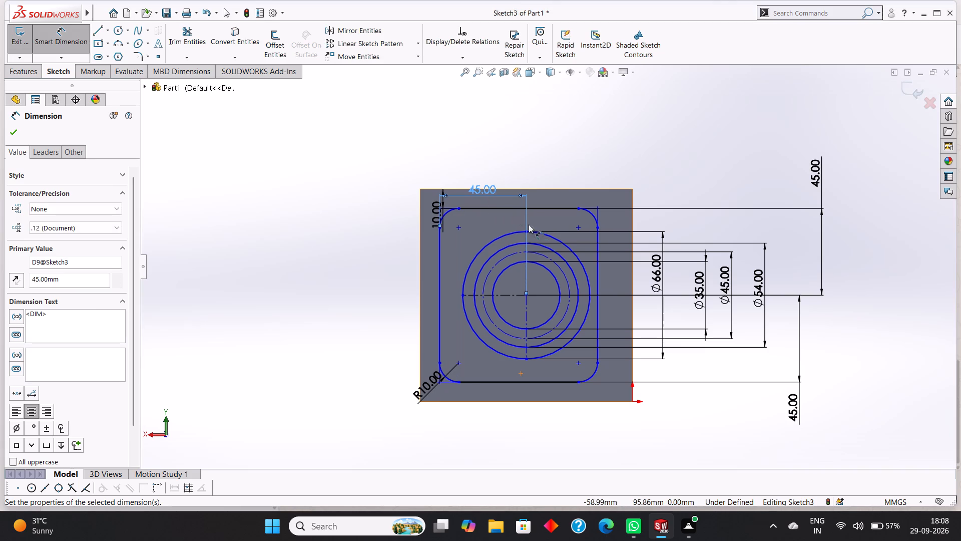
Dimension the circles' common centre 45 mm from the right vertical line of the rounded outline.
{"action": "left_click", "coordinate": [527, 297]}
{"action": "left_click", "coordinate": [597, 294]}
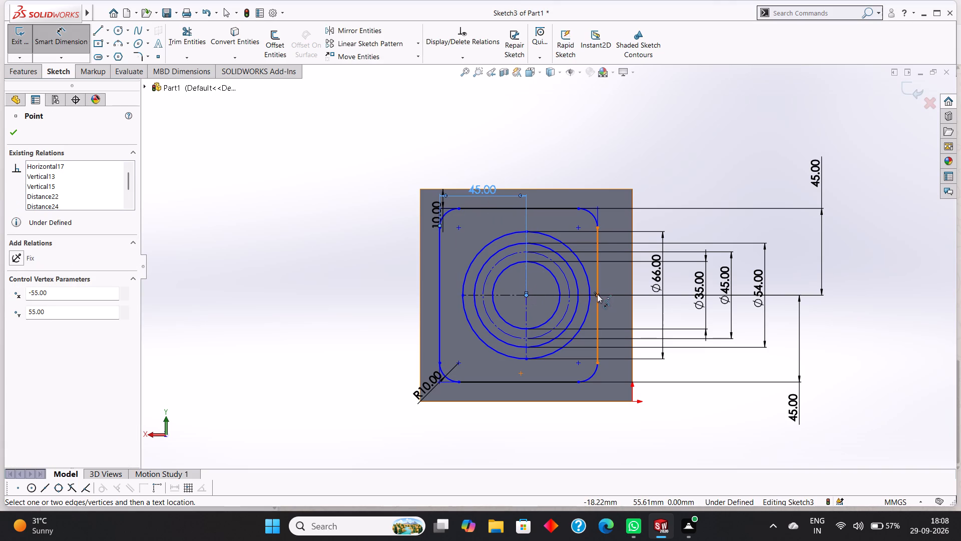
{"action": "left_click", "coordinate": [584, 170]}
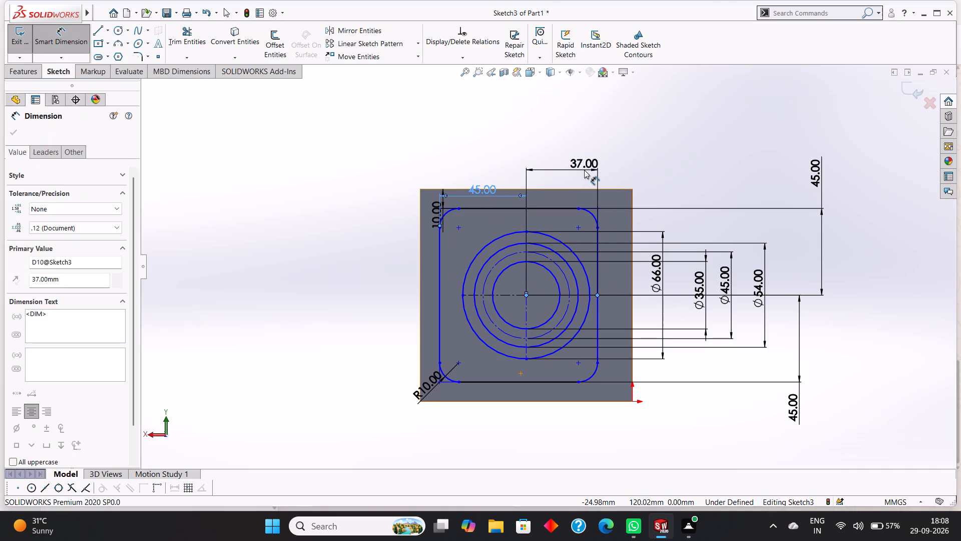
{"action": "type", "text": "45"}
{"action": "key", "text": "Return"}
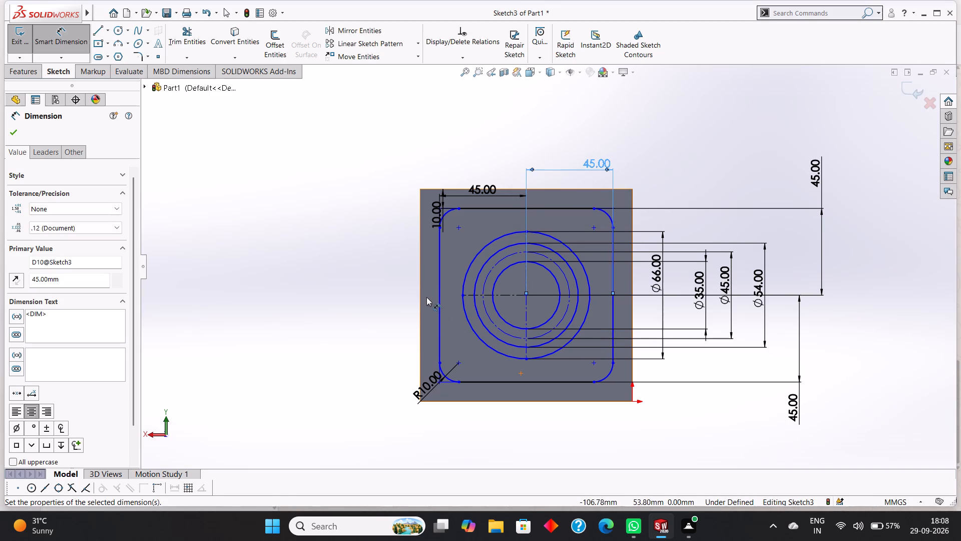
{"action": "left_click", "coordinate": [15, 132]}
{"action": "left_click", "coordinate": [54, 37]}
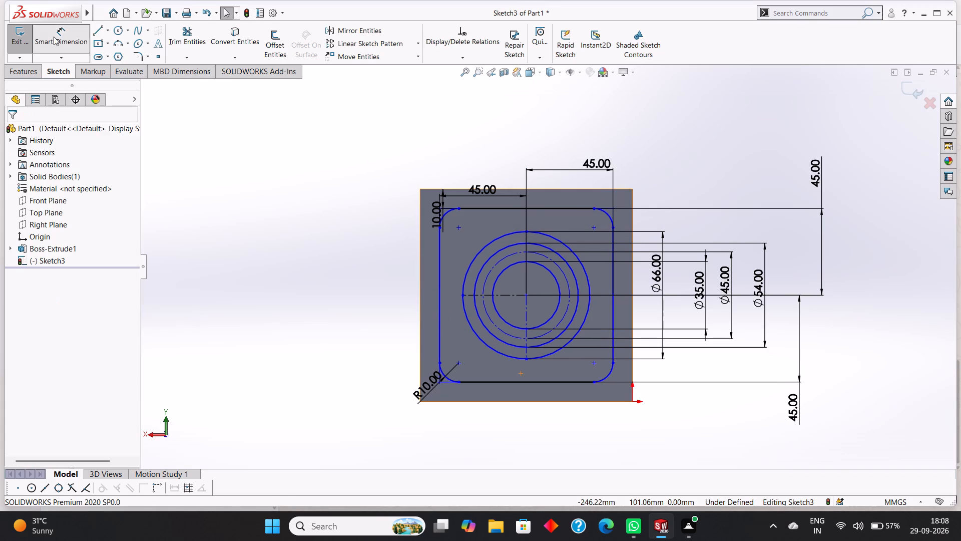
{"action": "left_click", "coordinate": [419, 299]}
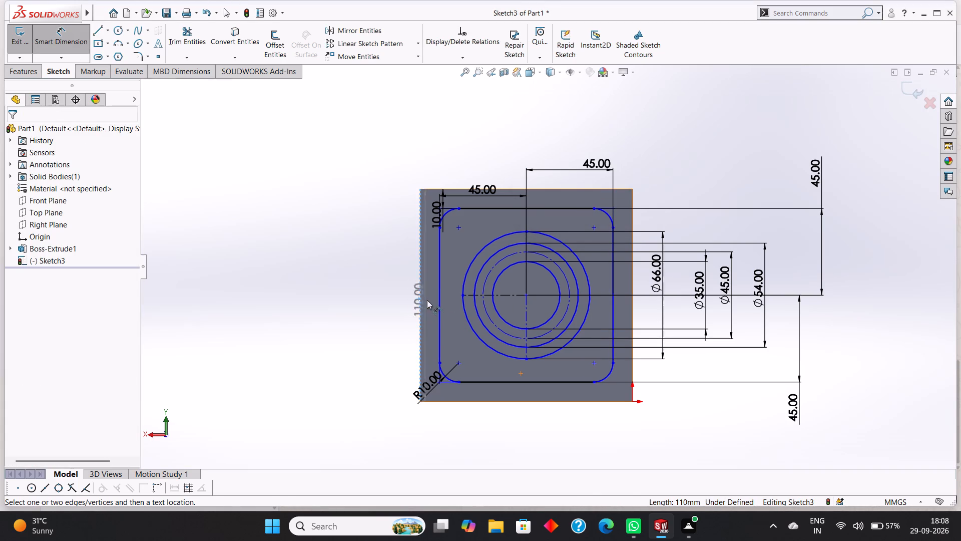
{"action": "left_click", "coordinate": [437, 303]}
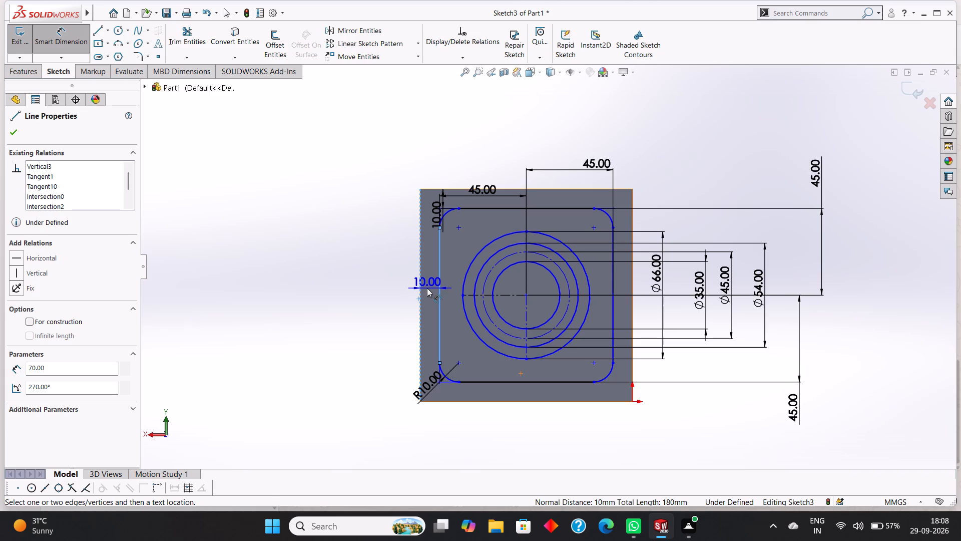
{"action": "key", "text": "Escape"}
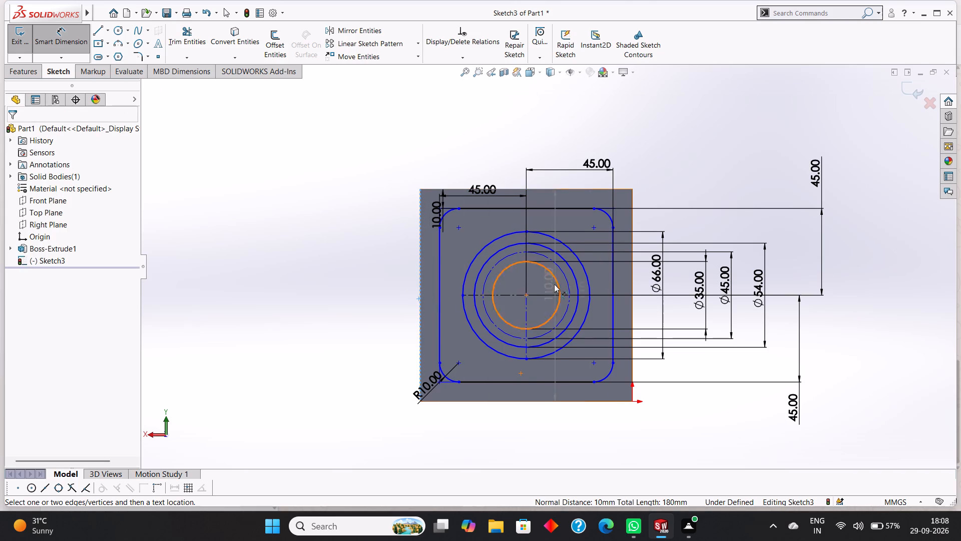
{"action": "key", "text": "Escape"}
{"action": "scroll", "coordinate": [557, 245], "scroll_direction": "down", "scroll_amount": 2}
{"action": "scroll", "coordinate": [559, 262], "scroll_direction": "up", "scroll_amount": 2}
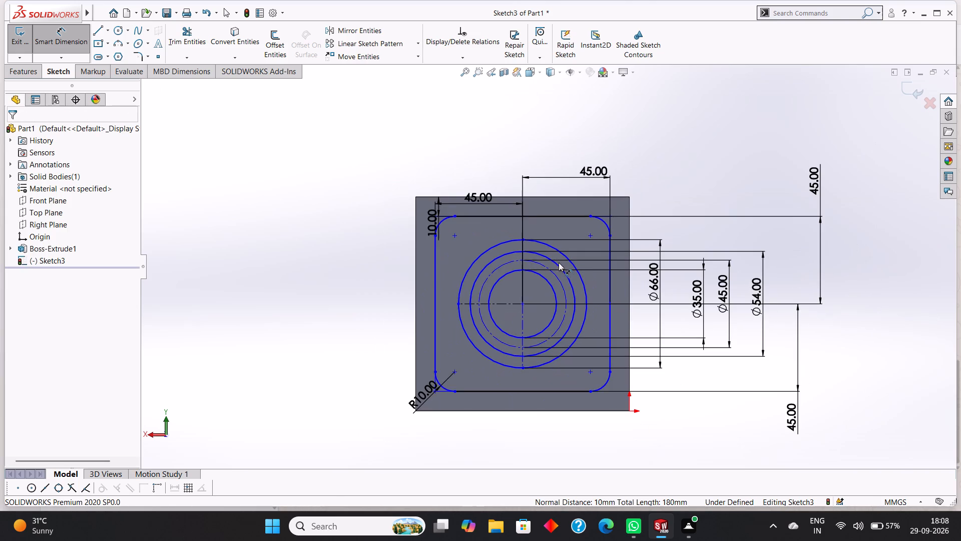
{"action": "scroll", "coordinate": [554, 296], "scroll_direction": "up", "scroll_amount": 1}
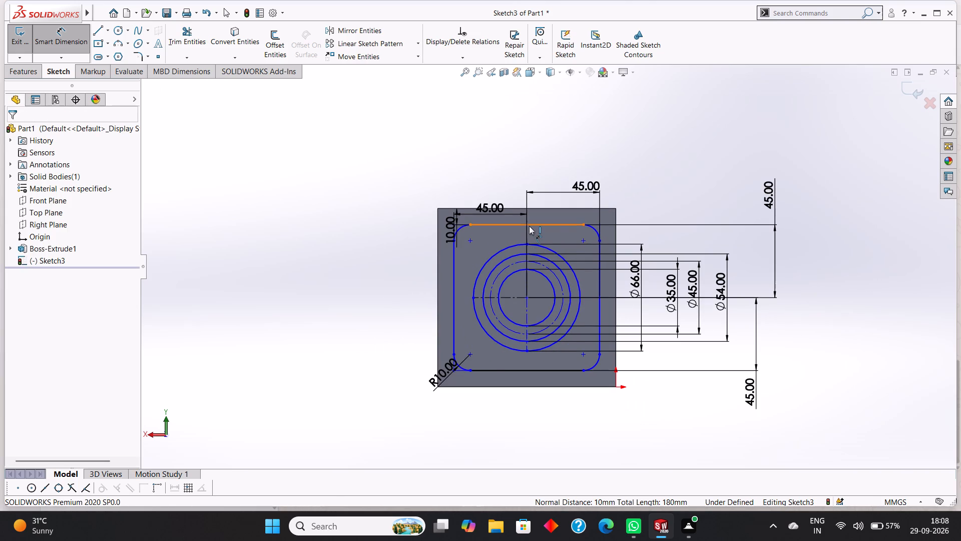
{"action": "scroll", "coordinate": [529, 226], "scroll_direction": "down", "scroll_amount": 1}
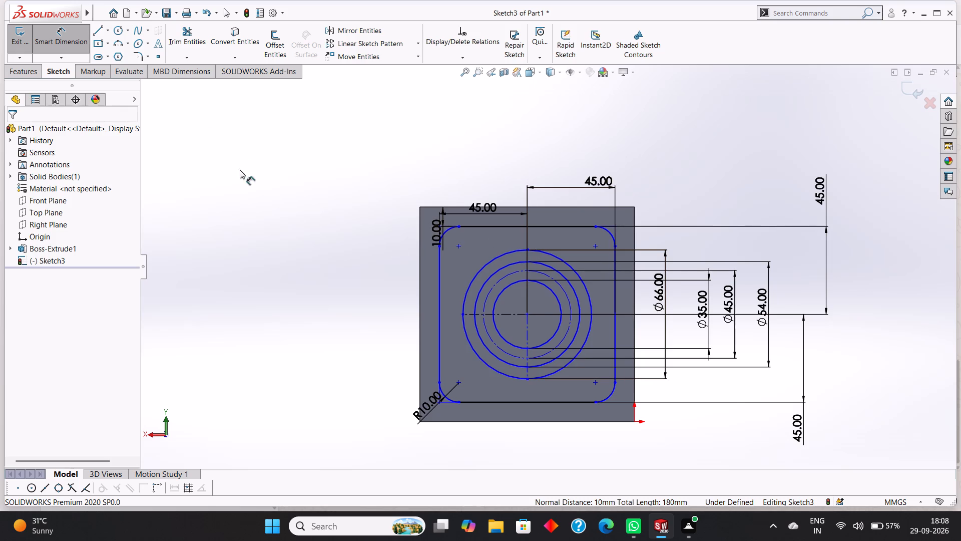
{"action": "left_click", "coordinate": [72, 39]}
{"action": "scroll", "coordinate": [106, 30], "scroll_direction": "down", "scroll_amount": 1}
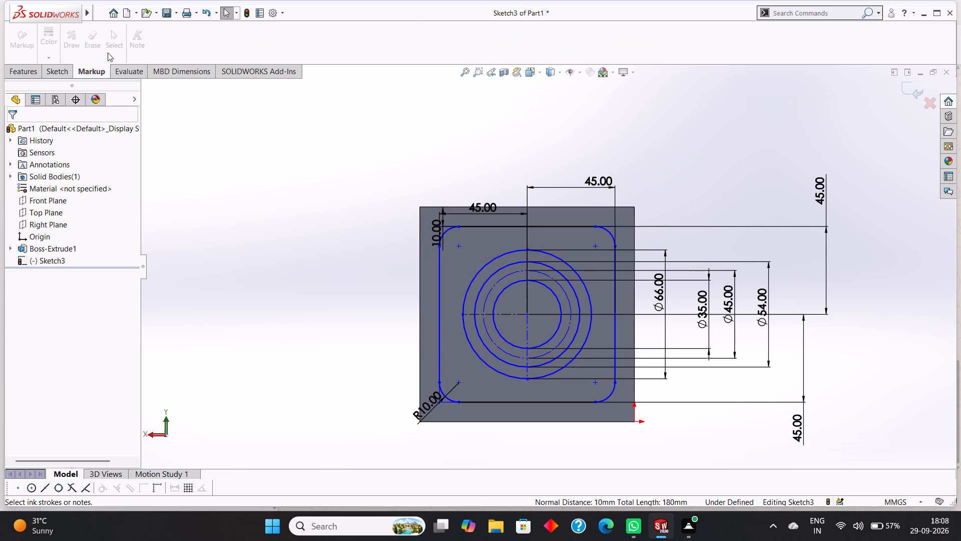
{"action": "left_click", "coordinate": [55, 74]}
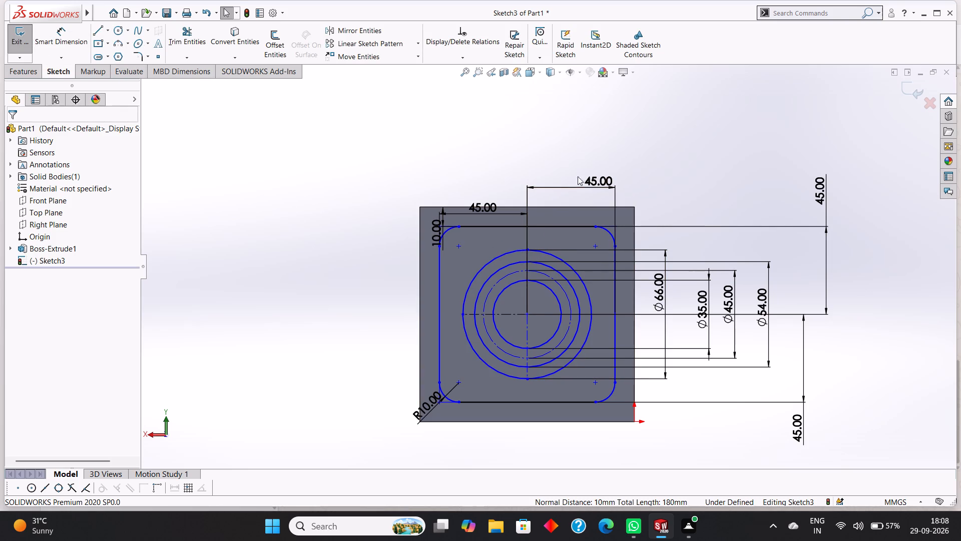
Reposition the two horizontal 45 mm dimensions inside the rounded outline, just below its top line.
{"action": "left_click_drag", "start_coordinate": [586, 176], "coordinate": [580, 243]}
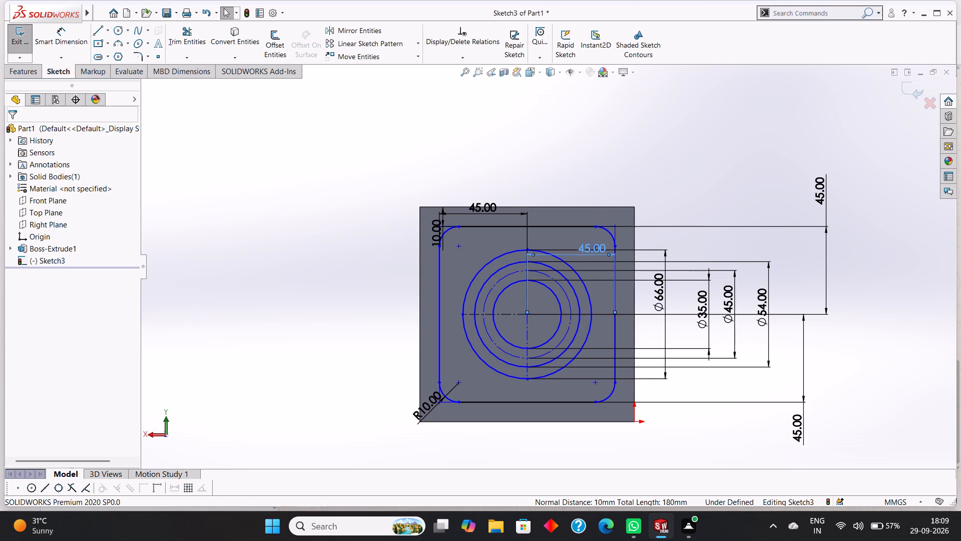
{"action": "left_click_drag", "start_coordinate": [486, 205], "coordinate": [487, 243]}
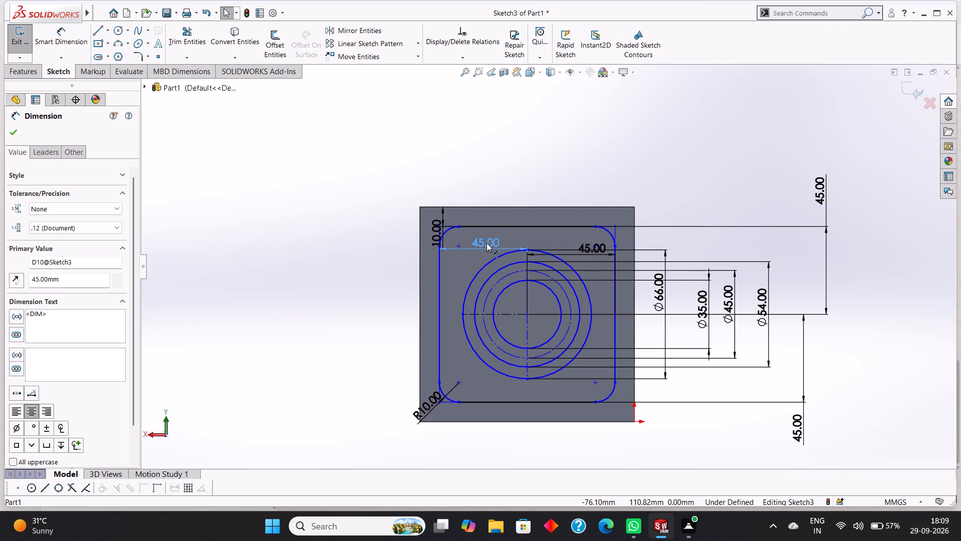
{"action": "left_click_drag", "start_coordinate": [487, 243], "coordinate": [486, 249]}
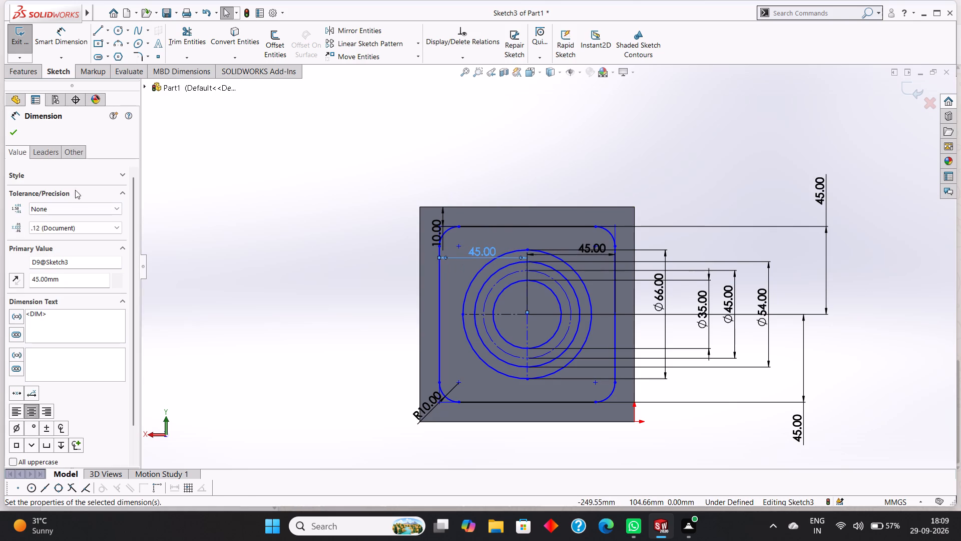
{"action": "left_click", "coordinate": [12, 128]}
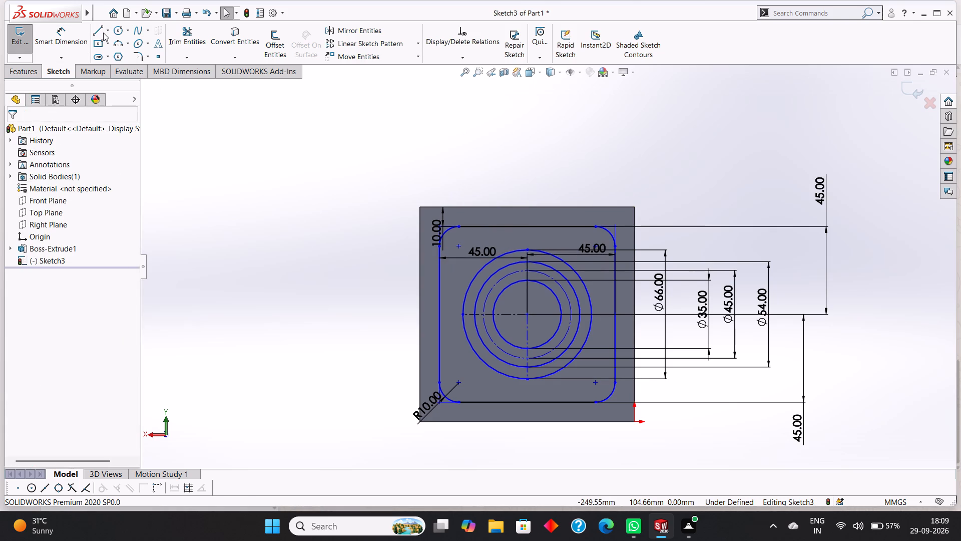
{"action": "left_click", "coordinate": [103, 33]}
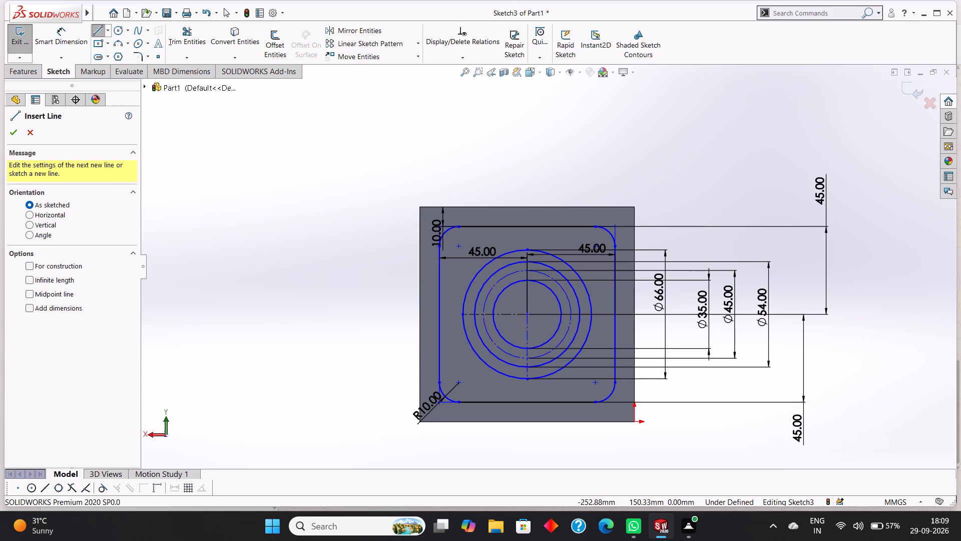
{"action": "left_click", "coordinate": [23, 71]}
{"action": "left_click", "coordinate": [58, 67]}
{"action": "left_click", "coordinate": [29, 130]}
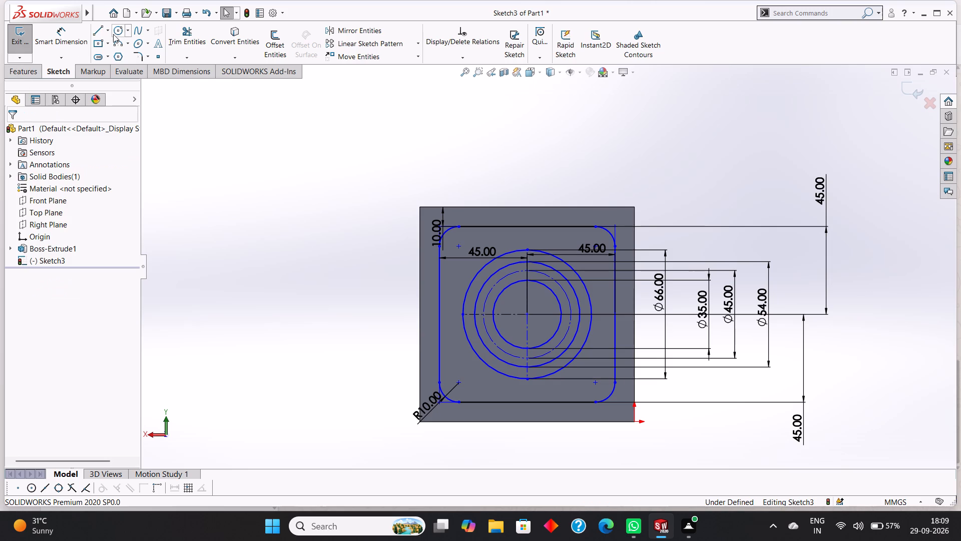
Draw a vertical centerline about 12 mm long from the top of the 66 mm circle to the outline's top line.
{"action": "left_click", "coordinate": [106, 31]}
{"action": "left_click", "coordinate": [111, 54]}
{"action": "left_click", "coordinate": [530, 249]}
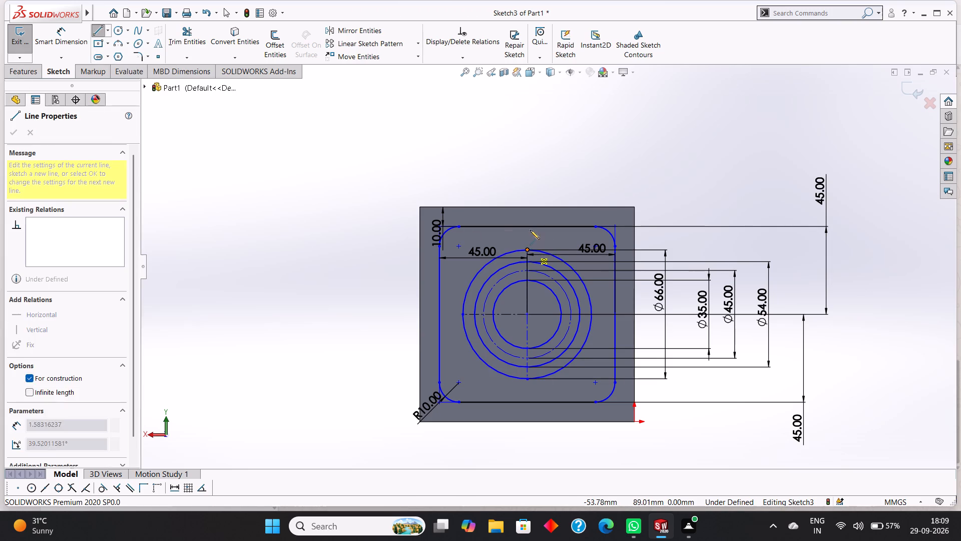
{"action": "left_click", "coordinate": [530, 227]}
{"action": "right_click", "coordinate": [558, 173]}
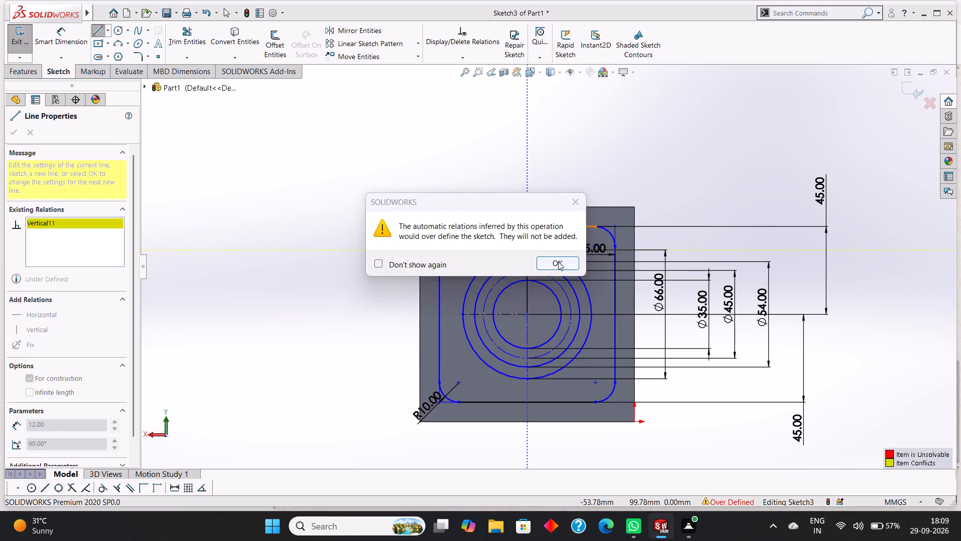
{"action": "left_click", "coordinate": [558, 261]}
{"action": "right_click", "coordinate": [579, 184]}
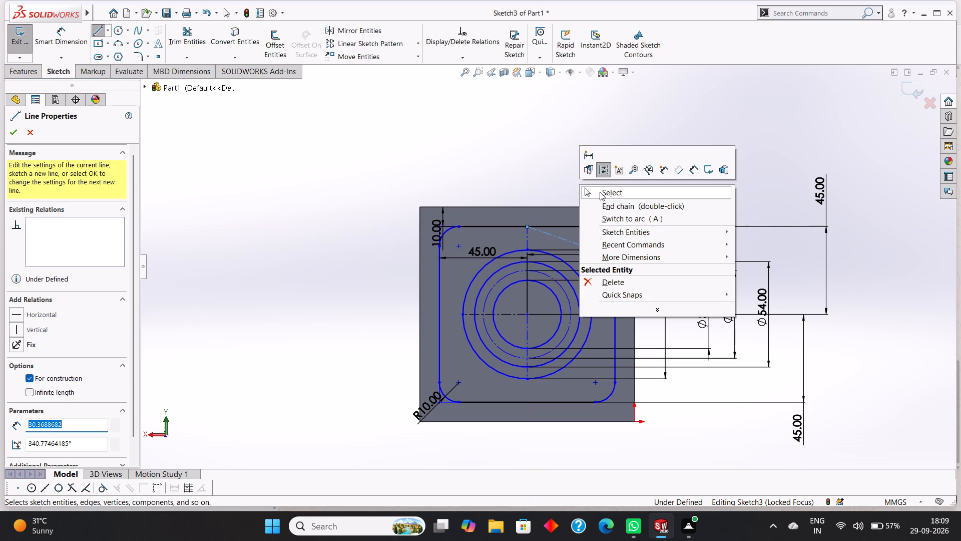
{"action": "left_click", "coordinate": [600, 192]}
{"action": "key", "text": "ctrl+z"}
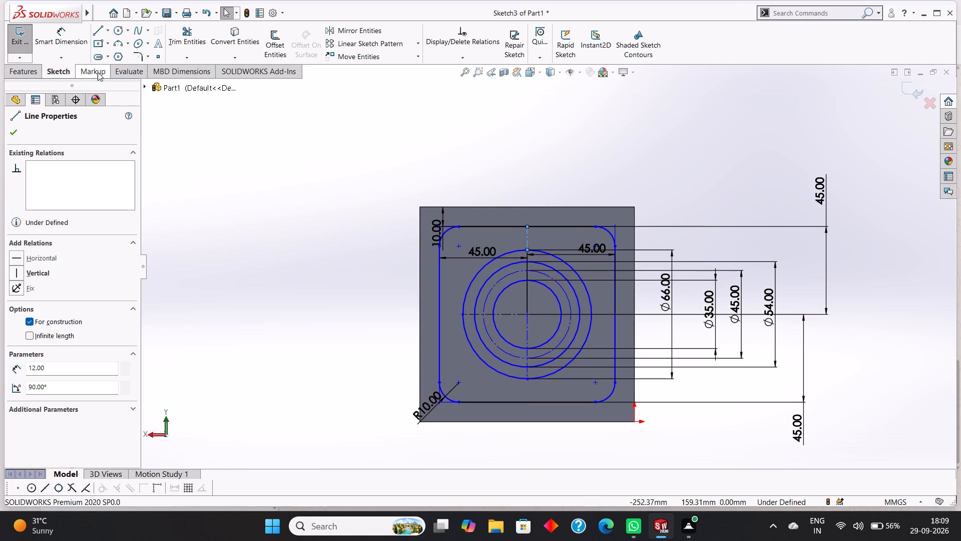
Draw a horizontal centerline about 12 mm long from the right quadrant of the 66 mm circle to the outline's right line.
{"action": "left_click", "coordinate": [109, 31]}
{"action": "left_click", "coordinate": [117, 56]}
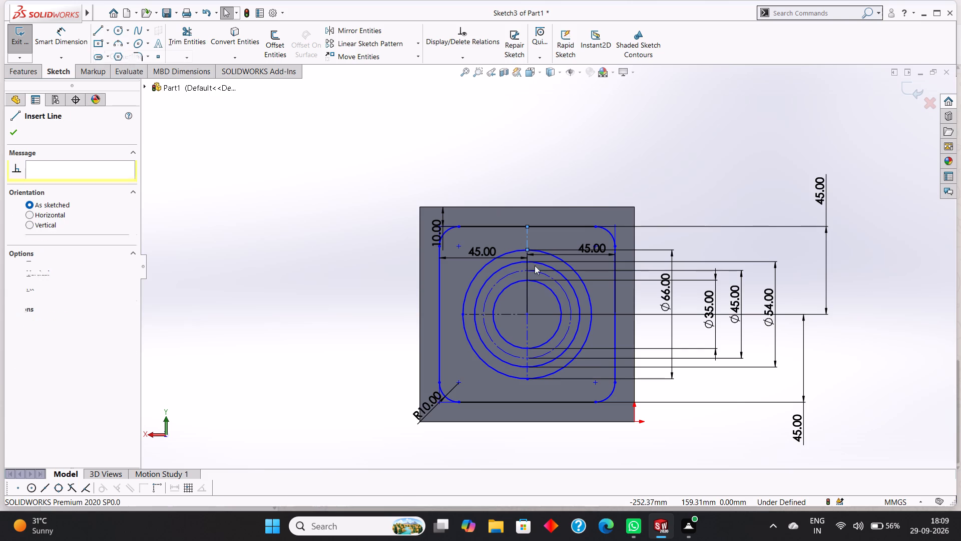
{"action": "left_click", "coordinate": [592, 315]}
{"action": "left_click", "coordinate": [616, 316]}
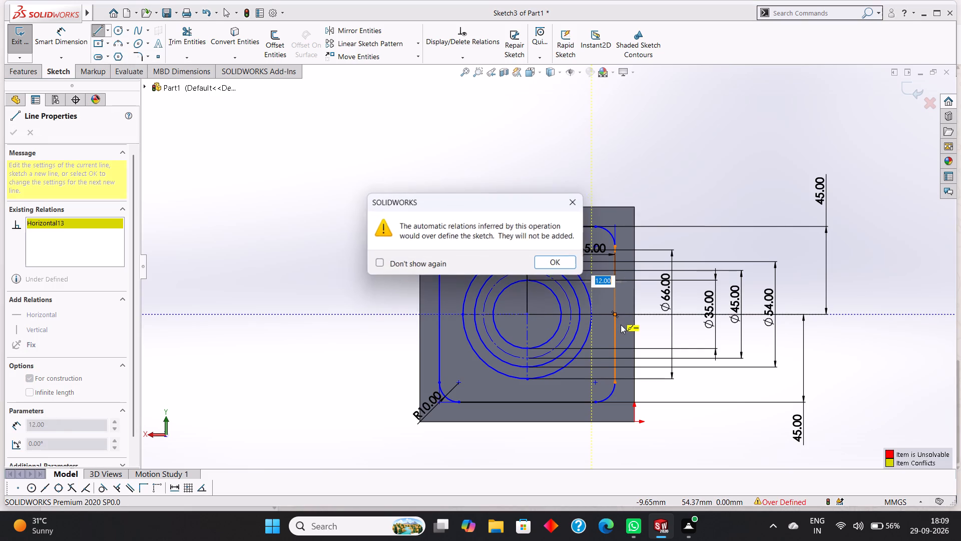
{"action": "left_click", "coordinate": [577, 205]}
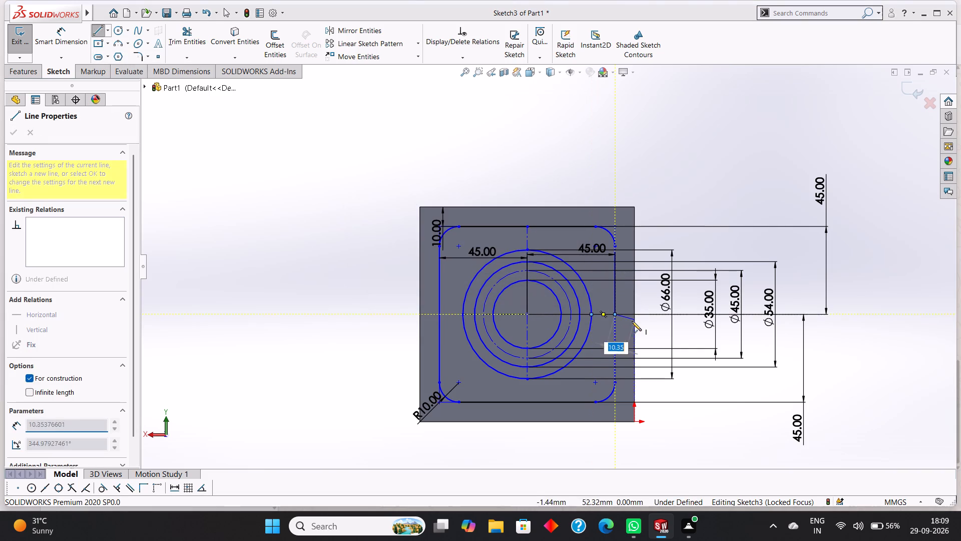
{"action": "right_click", "coordinate": [625, 322]}
{"action": "left_click", "coordinate": [644, 328]}
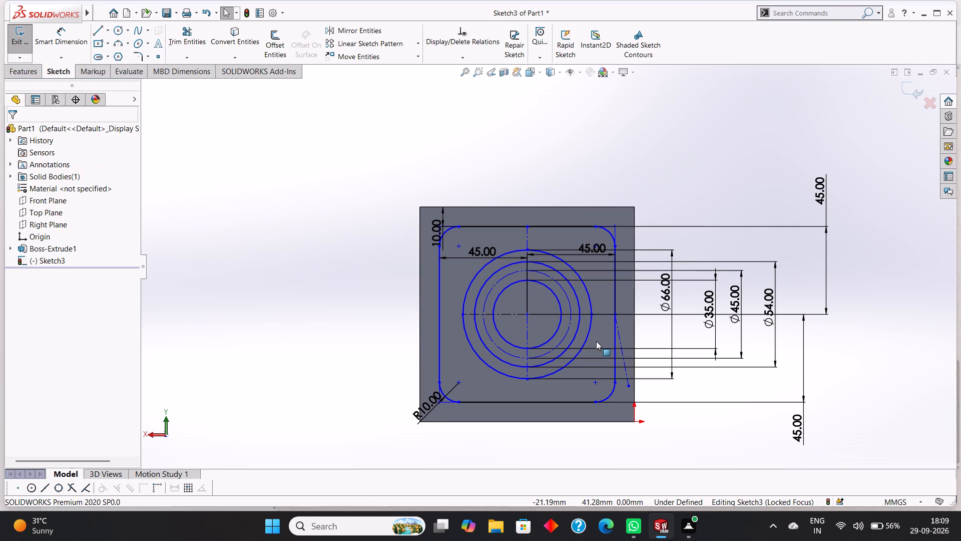
{"action": "key", "text": "ctrl+z"}
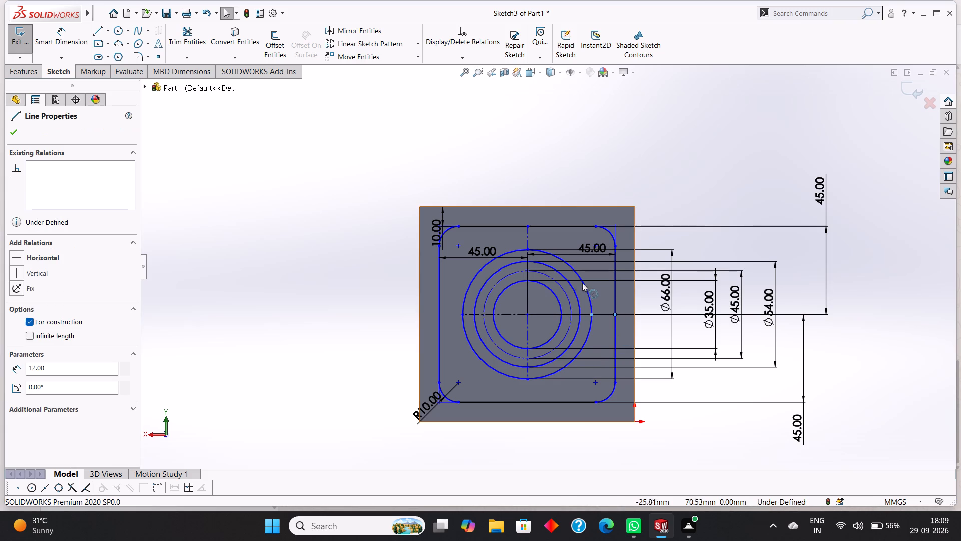
{"action": "left_click", "coordinate": [17, 134]}
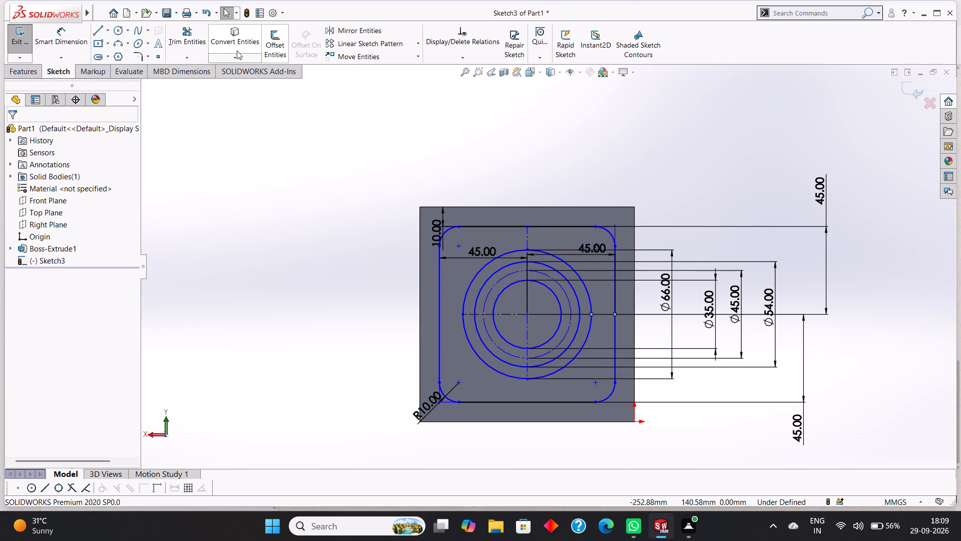
Offset the two short centerlines between the 66 mm circle and the outline bi-directionally by 5 mm, with dimensions added.
{"action": "left_click", "coordinate": [270, 48]}
{"action": "left_click", "coordinate": [526, 238]}
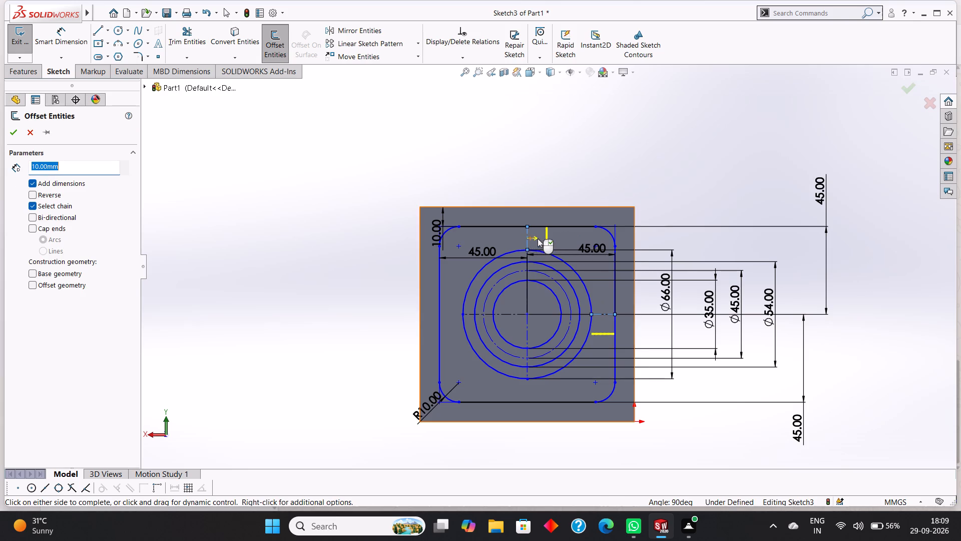
{"action": "left_click", "coordinate": [32, 214]}
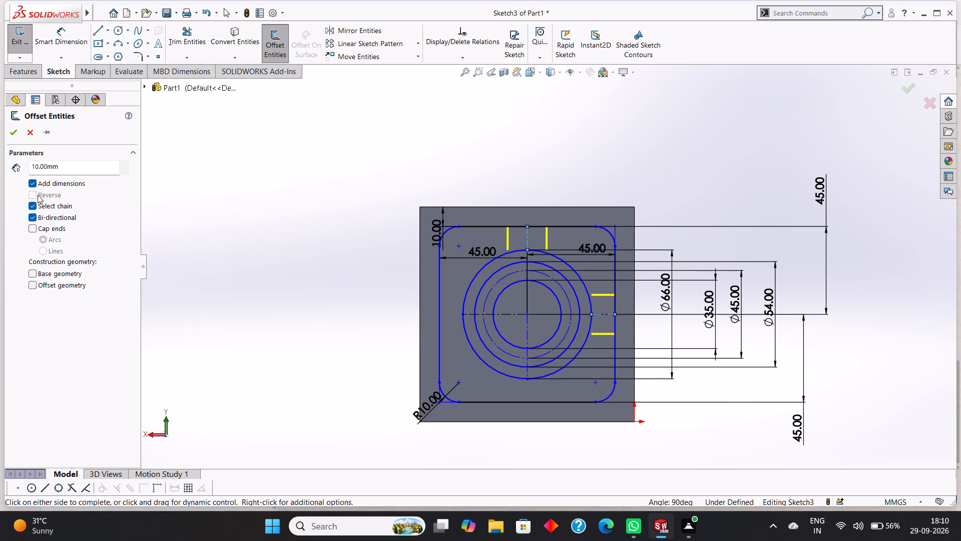
{"action": "left_click_drag", "start_coordinate": [70, 168], "coordinate": [12, 165]}
{"action": "key", "text": "5"}
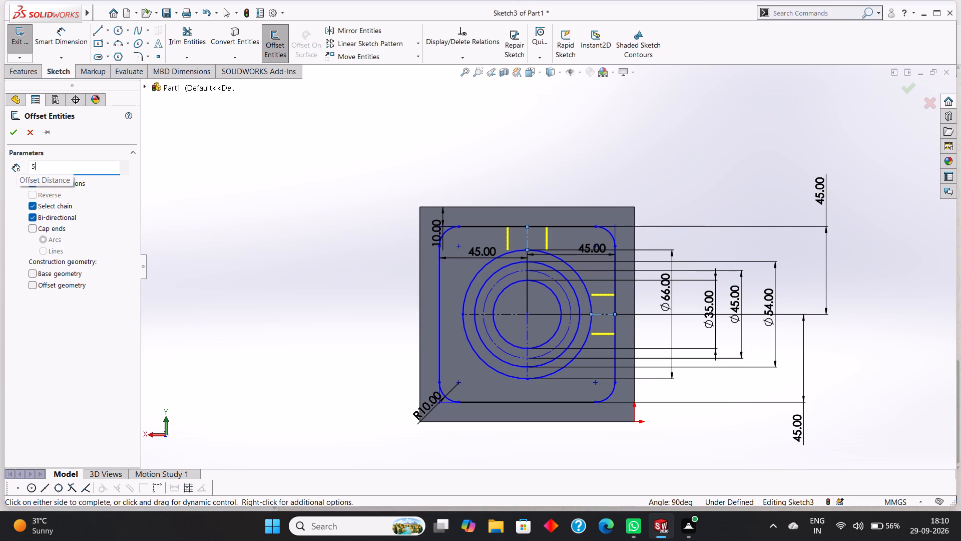
{"action": "key", "text": "Return"}
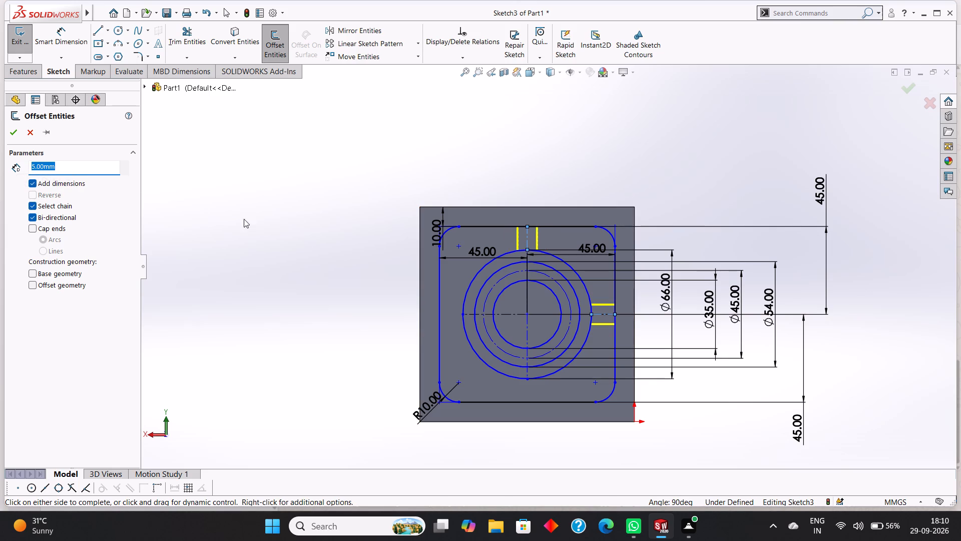
{"action": "left_click", "coordinate": [13, 133]}
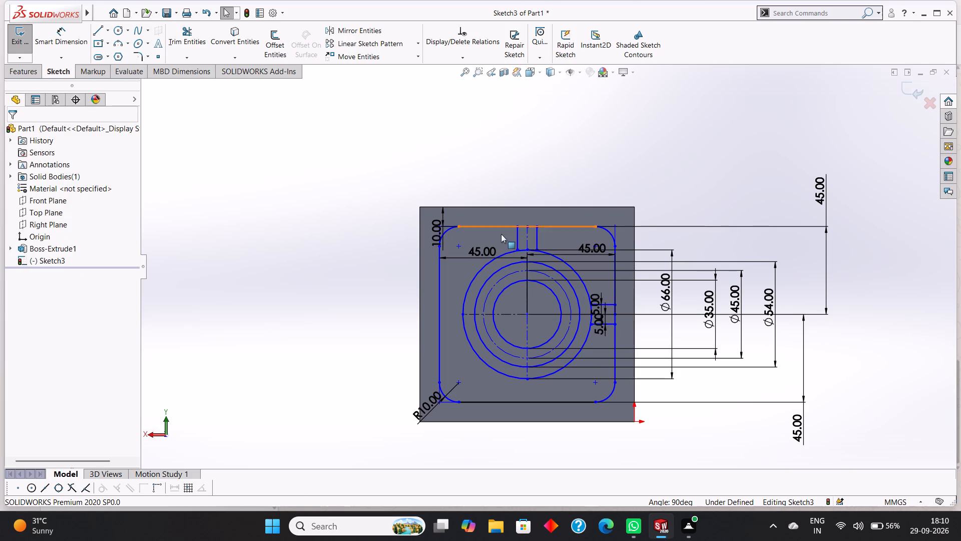
Undo the bi-directional offset of the two short centerlines between the 66 mm circle and the outline.
{"action": "scroll", "coordinate": [602, 323], "scroll_direction": "down", "scroll_amount": 2}
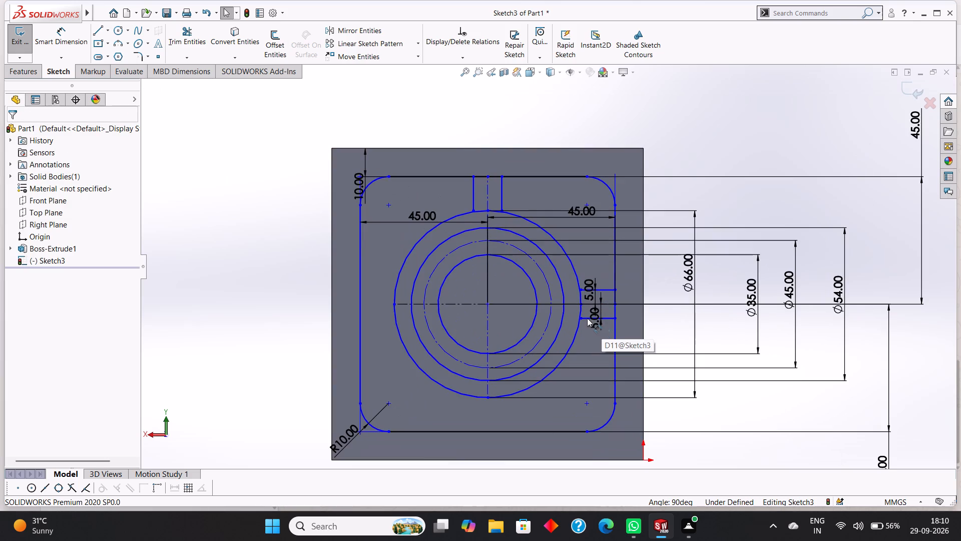
{"action": "scroll", "coordinate": [586, 317], "scroll_direction": "up", "scroll_amount": 1}
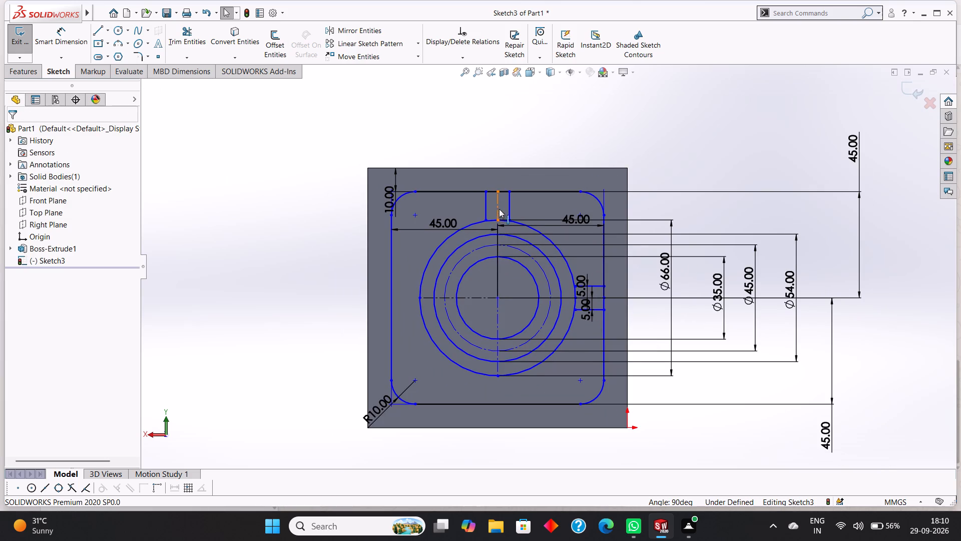
{"action": "key", "text": "Escape"}
{"action": "key", "text": "ctrl+z"}
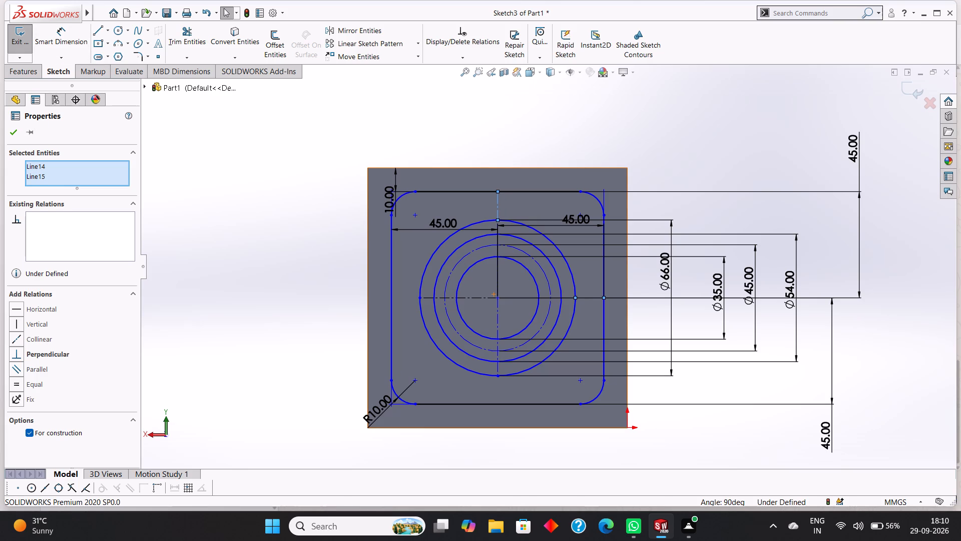
{"action": "key", "text": "Escape"}
Draw a horizontal centerline about 12 mm long from the left quadrant of the 66 mm circle to the outline's left line.
{"action": "left_click", "coordinate": [109, 34]}
{"action": "left_click", "coordinate": [112, 54]}
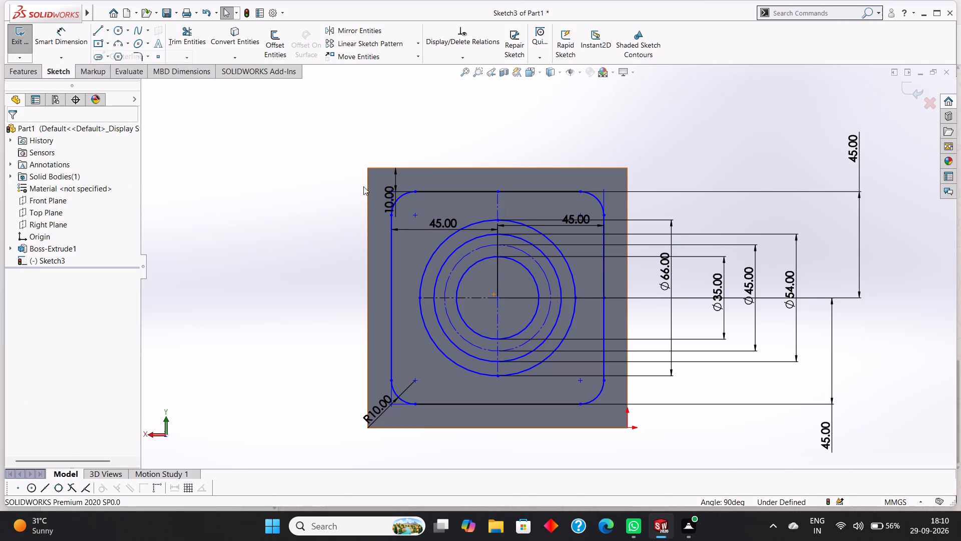
{"action": "left_click", "coordinate": [419, 298]}
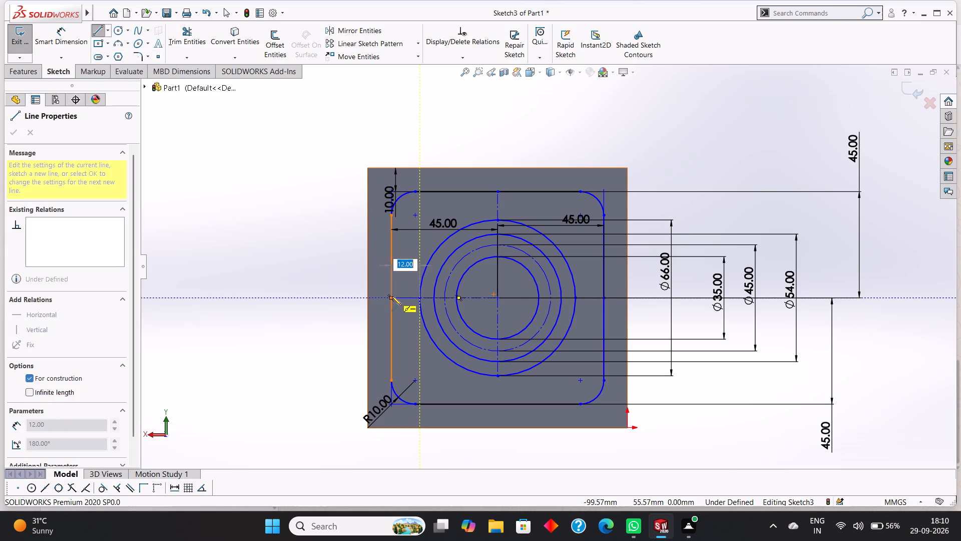
{"action": "left_click", "coordinate": [391, 296]}
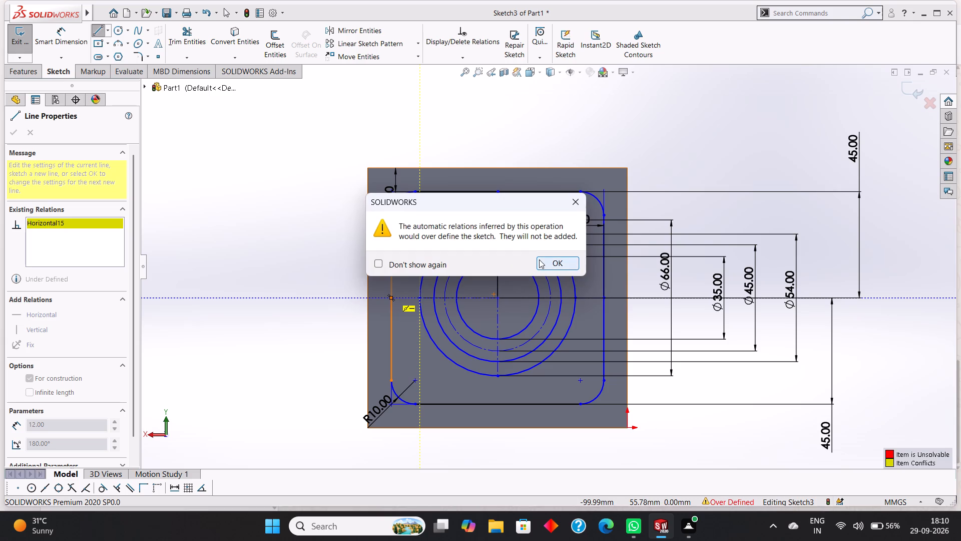
{"action": "left_click", "coordinate": [539, 259]}
{"action": "right_click", "coordinate": [284, 180]}
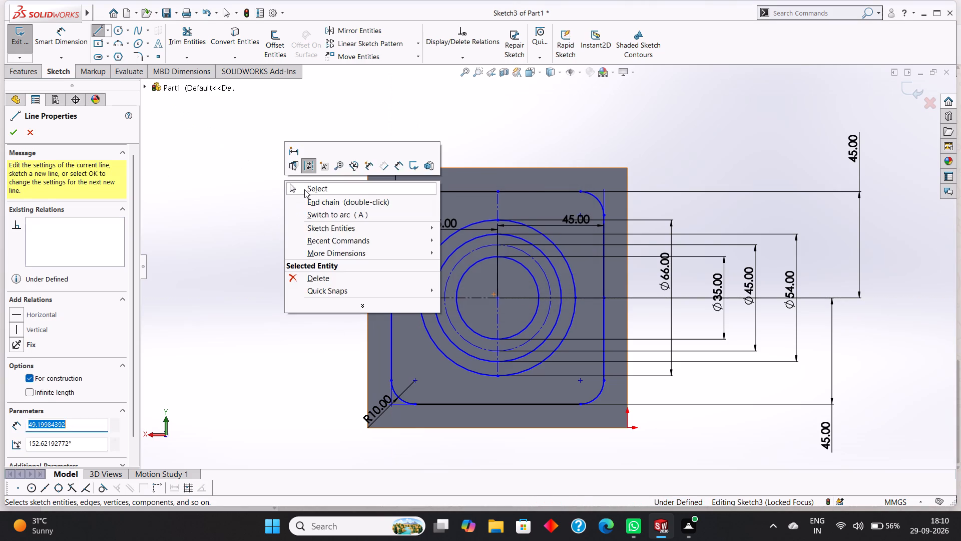
{"action": "left_click", "coordinate": [305, 189]}
{"action": "key", "text": "ctrl+z"}
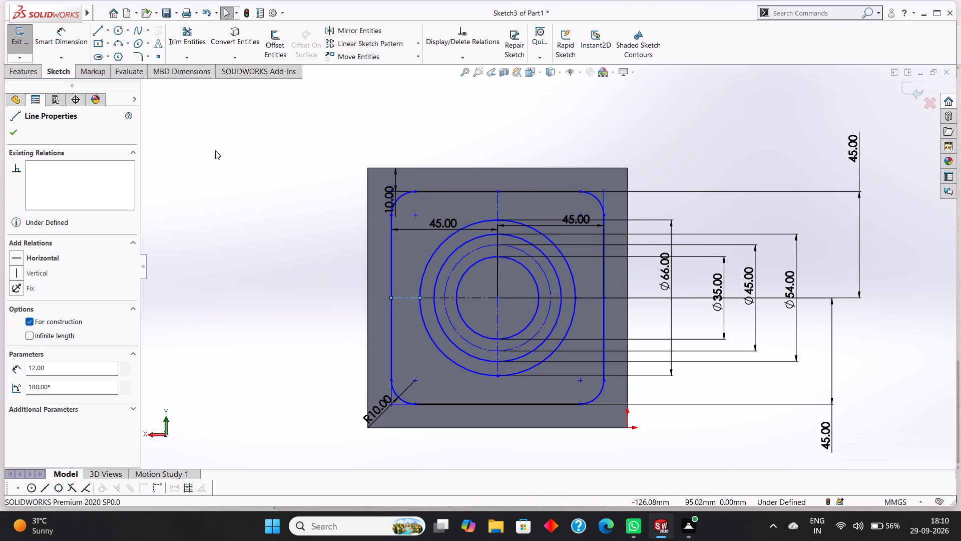
Draw a vertical centerline about 12 mm long from the bottom of the 66 mm circle to the outline's bottom line.
{"action": "left_click", "coordinate": [108, 33]}
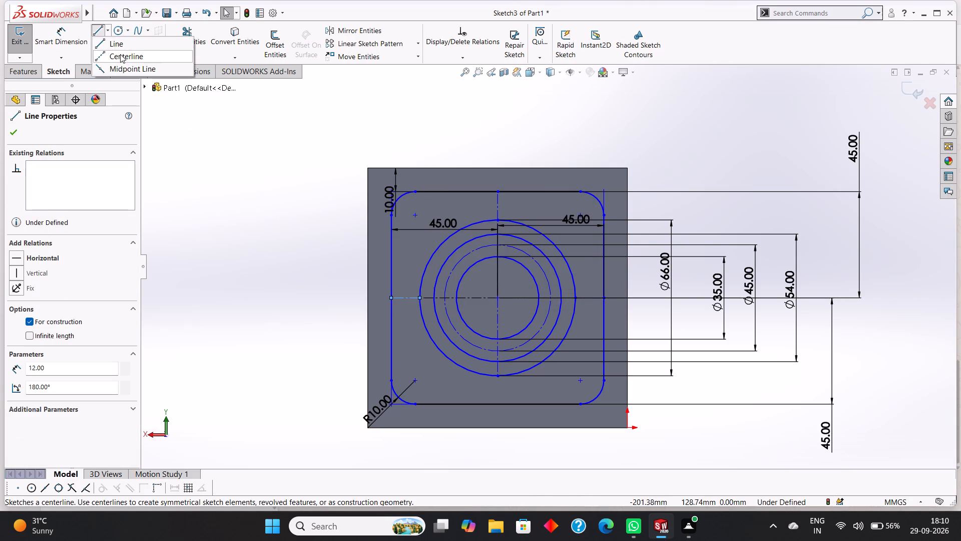
{"action": "left_click", "coordinate": [120, 56]}
{"action": "left_click", "coordinate": [499, 375]}
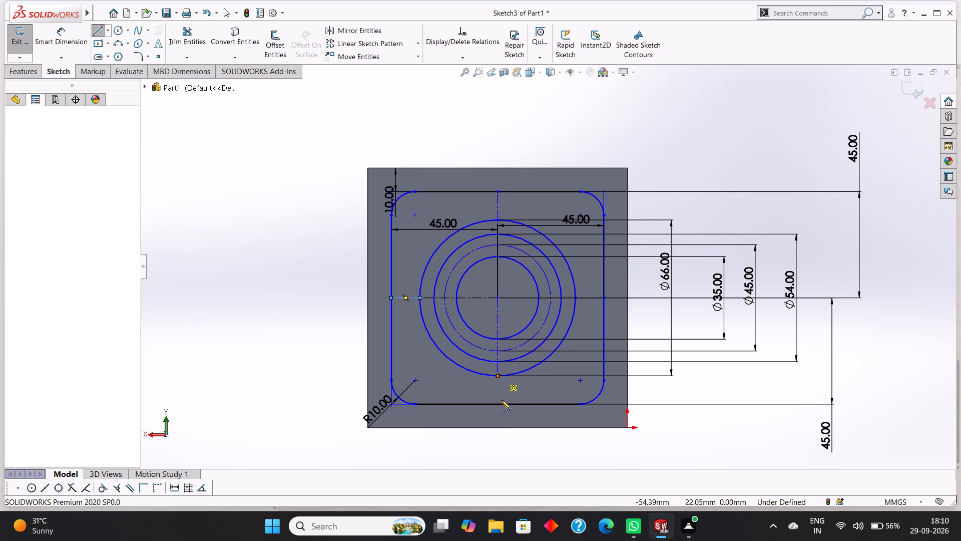
{"action": "left_click", "coordinate": [498, 406]}
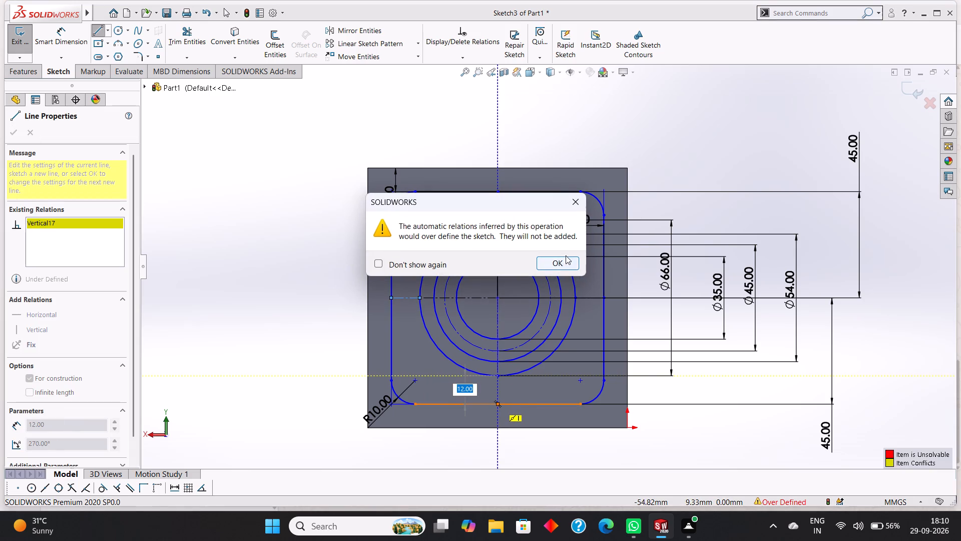
{"action": "left_click", "coordinate": [565, 262]}
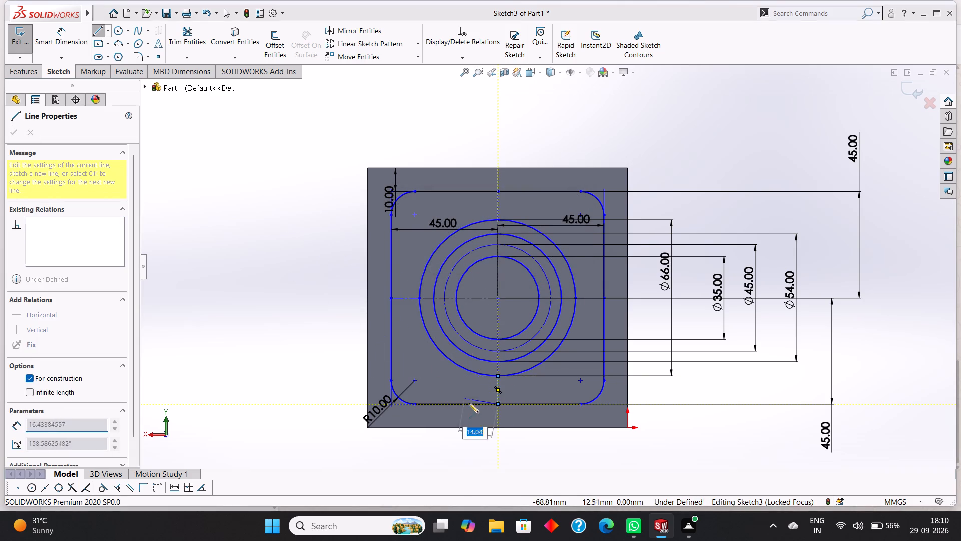
{"action": "right_click", "coordinate": [470, 412]}
{"action": "left_click", "coordinate": [496, 412]}
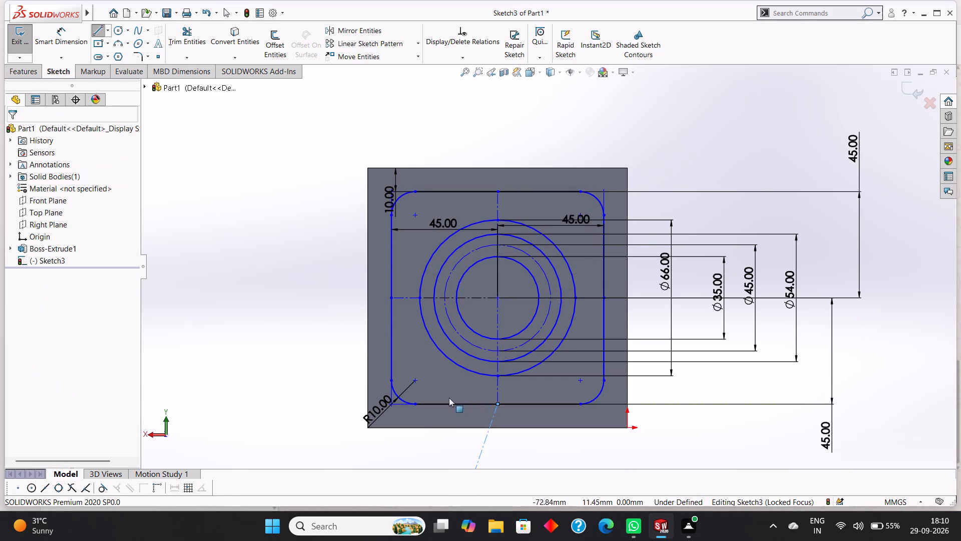
{"action": "key", "text": "ctrl+z"}
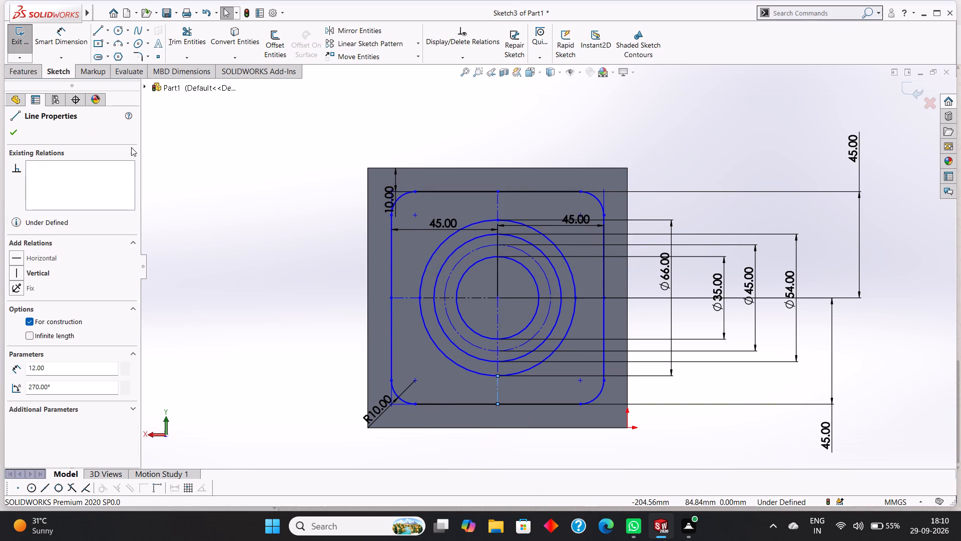
{"action": "left_click", "coordinate": [16, 131]}
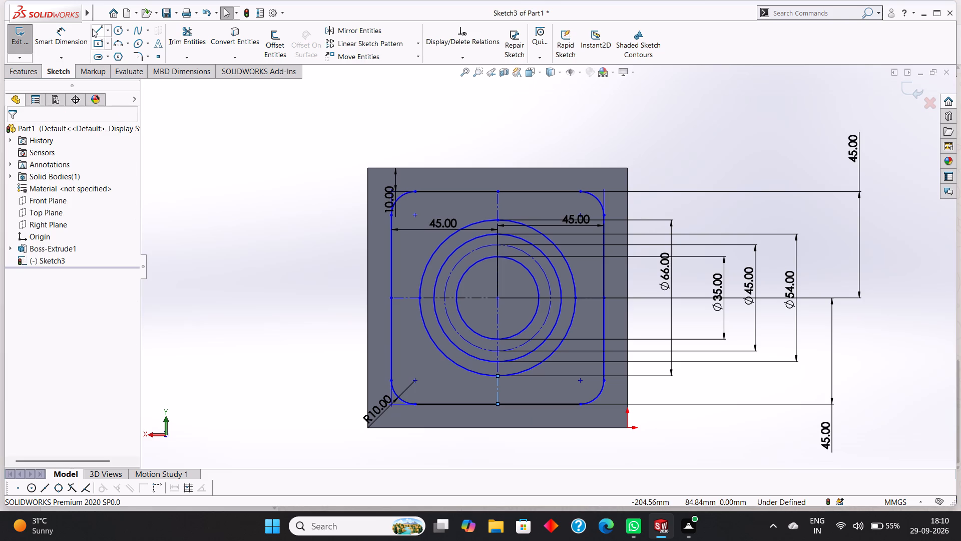
Offset the bottom, left and top short centerlines bi-directionally by 5 mm, with dimensions added.
{"action": "left_click", "coordinate": [276, 48]}
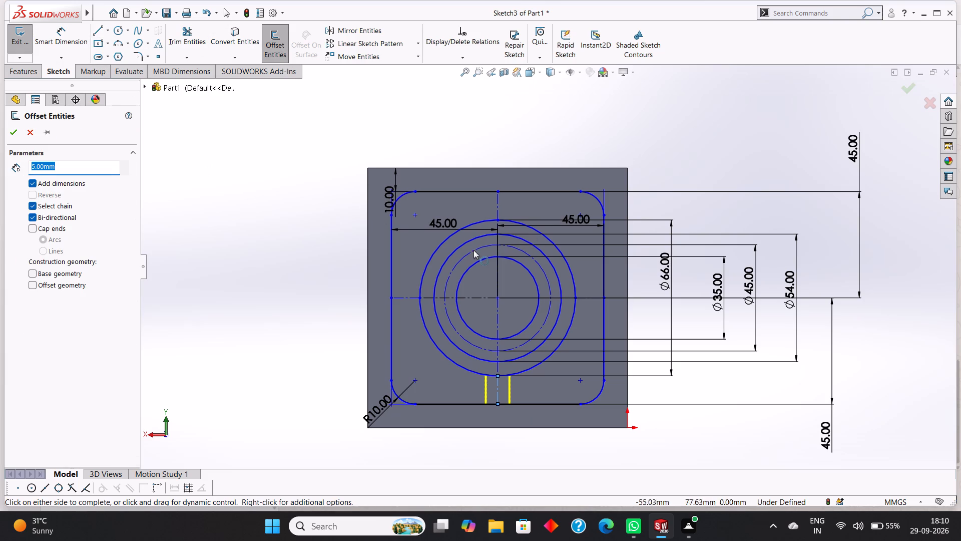
{"action": "left_click", "coordinate": [405, 299]}
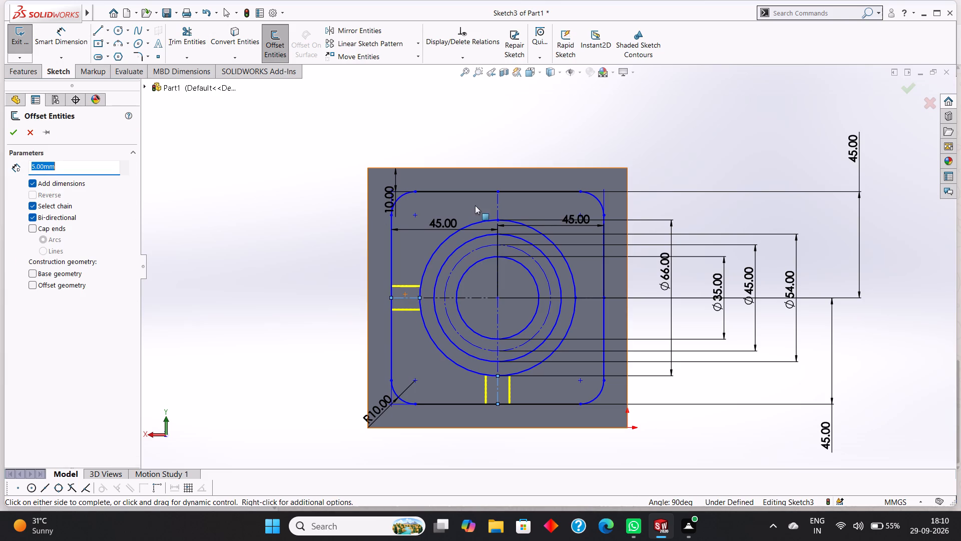
{"action": "left_click", "coordinate": [498, 201]}
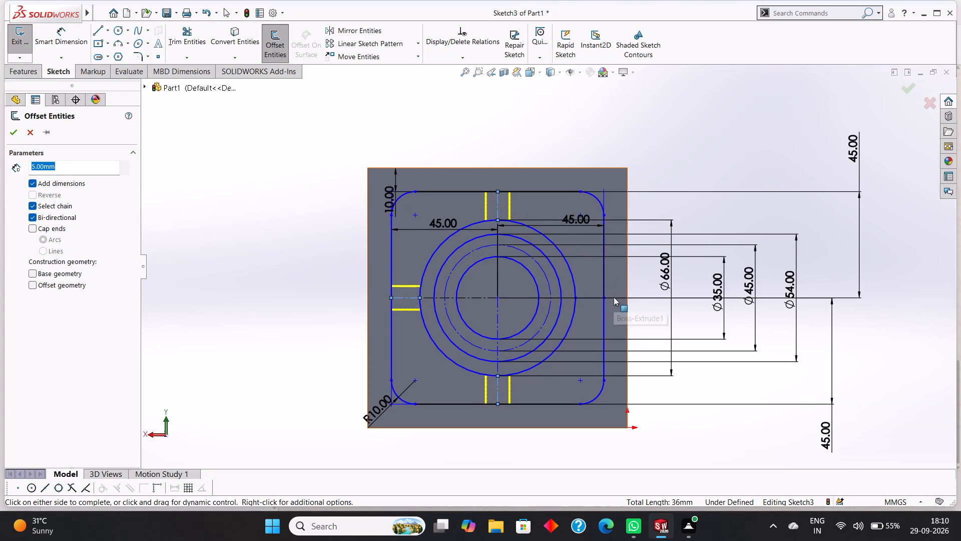
{"action": "left_click", "coordinate": [614, 297]}
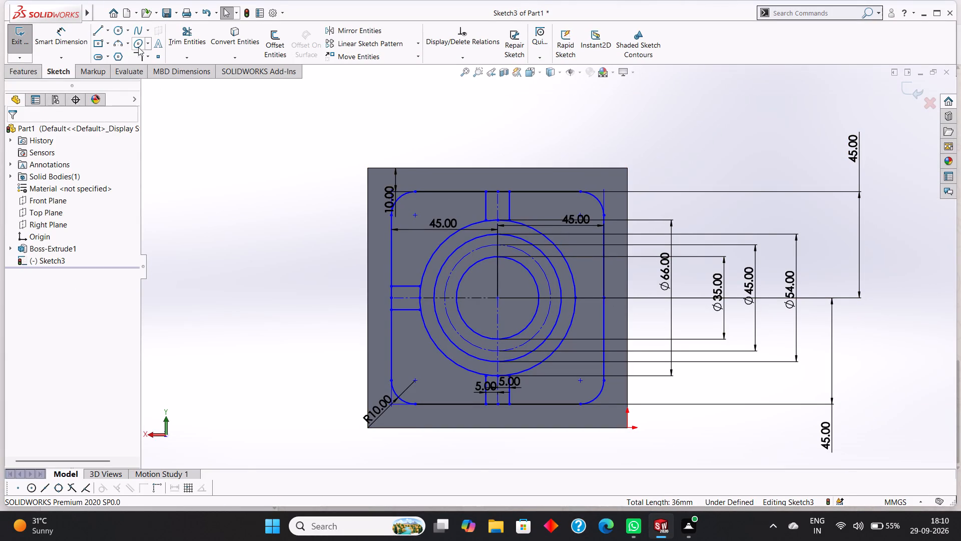
Draw a horizontal centerline about 12 mm long from the right quadrant of the 66 mm circle to the outline's right line.
{"action": "left_click", "coordinate": [107, 32]}
{"action": "left_click", "coordinate": [116, 58]}
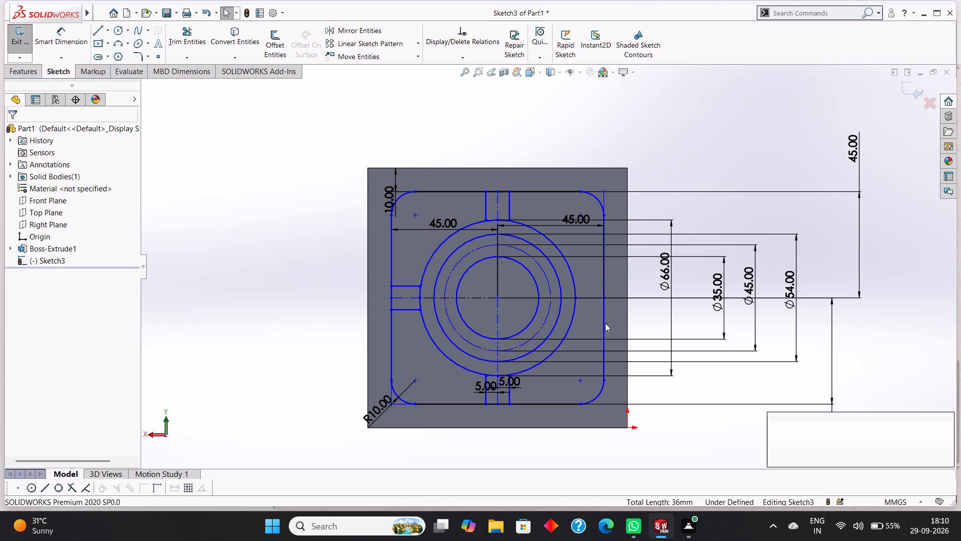
{"action": "left_click", "coordinate": [575, 298]}
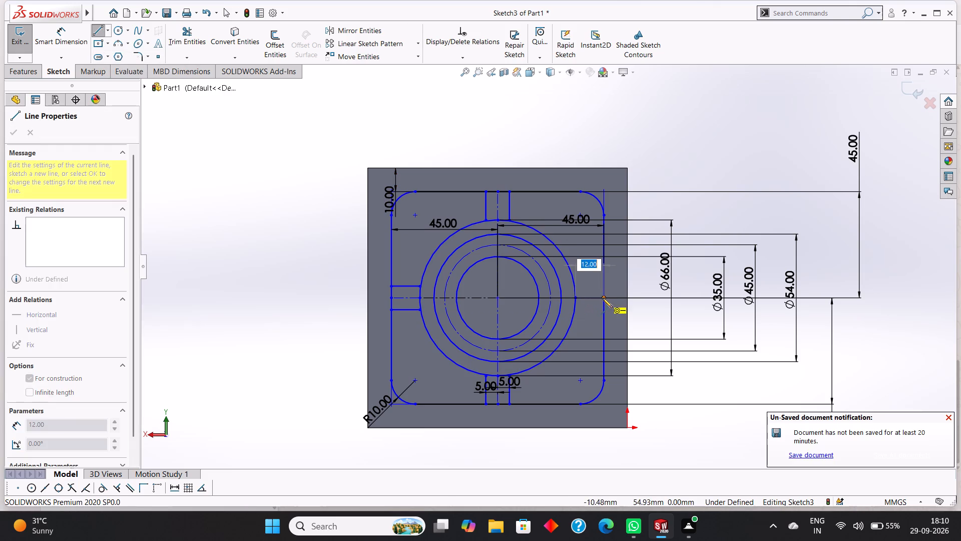
{"action": "left_click", "coordinate": [603, 298]}
{"action": "right_click", "coordinate": [618, 313]}
{"action": "left_click", "coordinate": [644, 322]}
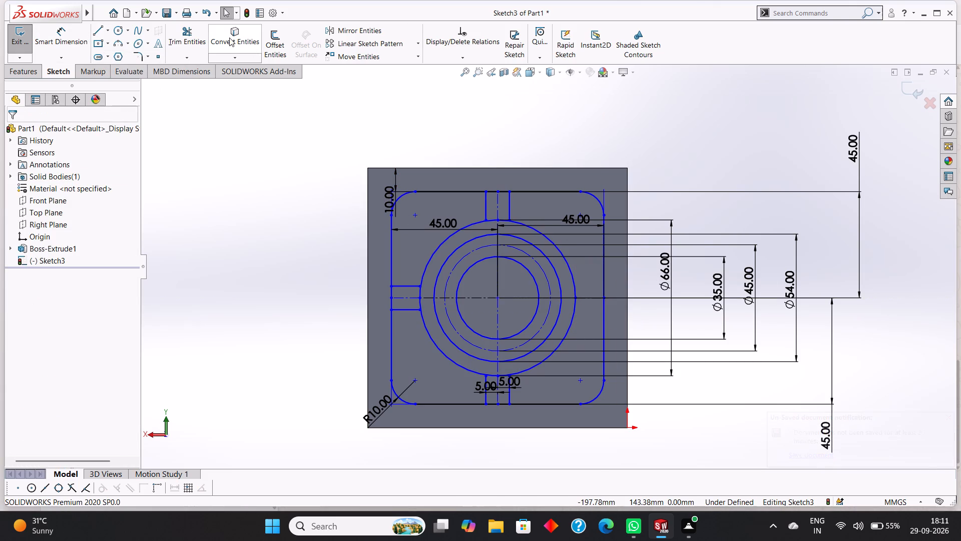
Offset the right short centerline bi-directionally by 5 mm, with dimensions added.
{"action": "left_click", "coordinate": [265, 44]}
{"action": "left_click", "coordinate": [587, 297]}
{"action": "left_click", "coordinate": [11, 130]}
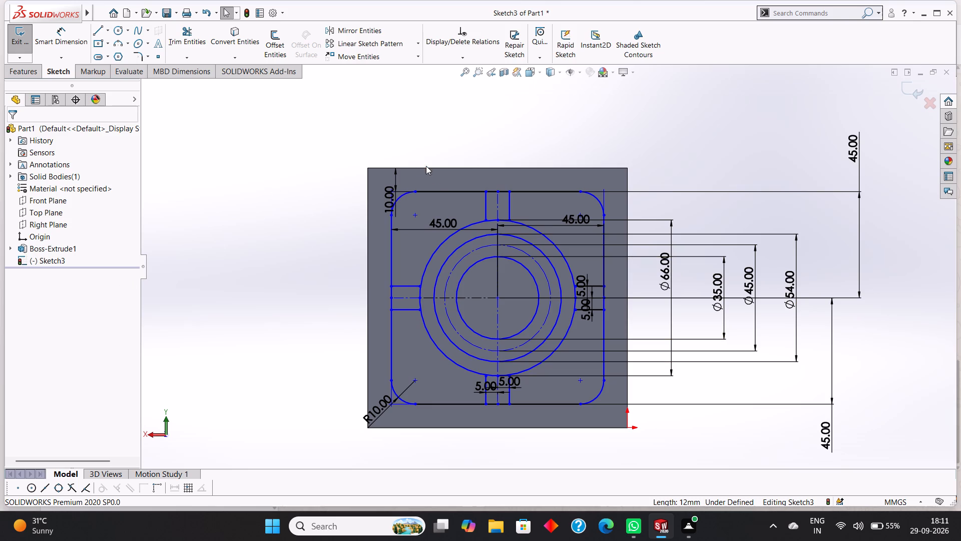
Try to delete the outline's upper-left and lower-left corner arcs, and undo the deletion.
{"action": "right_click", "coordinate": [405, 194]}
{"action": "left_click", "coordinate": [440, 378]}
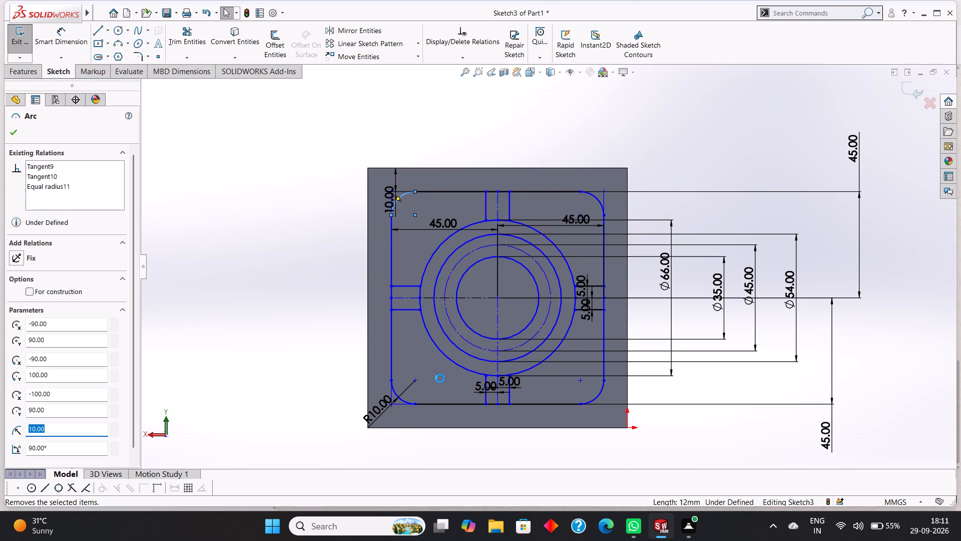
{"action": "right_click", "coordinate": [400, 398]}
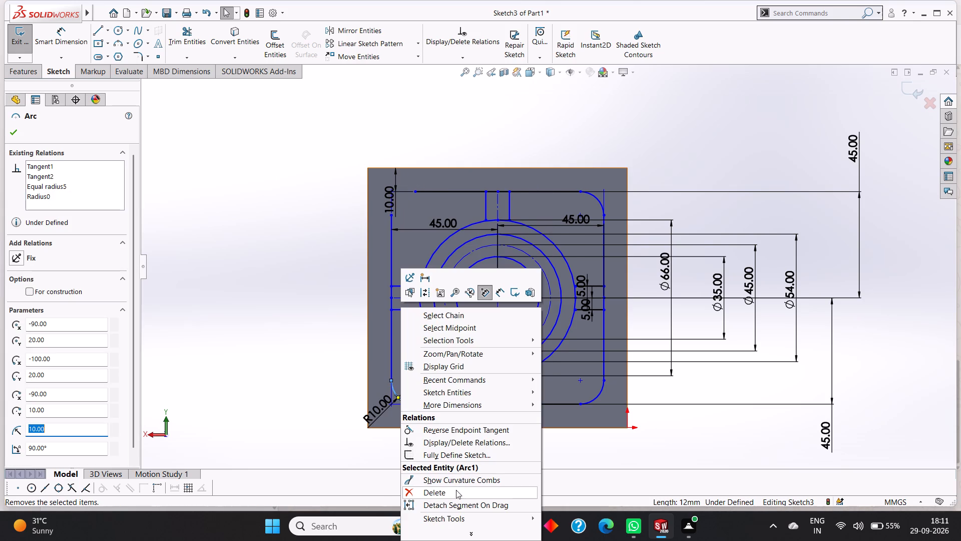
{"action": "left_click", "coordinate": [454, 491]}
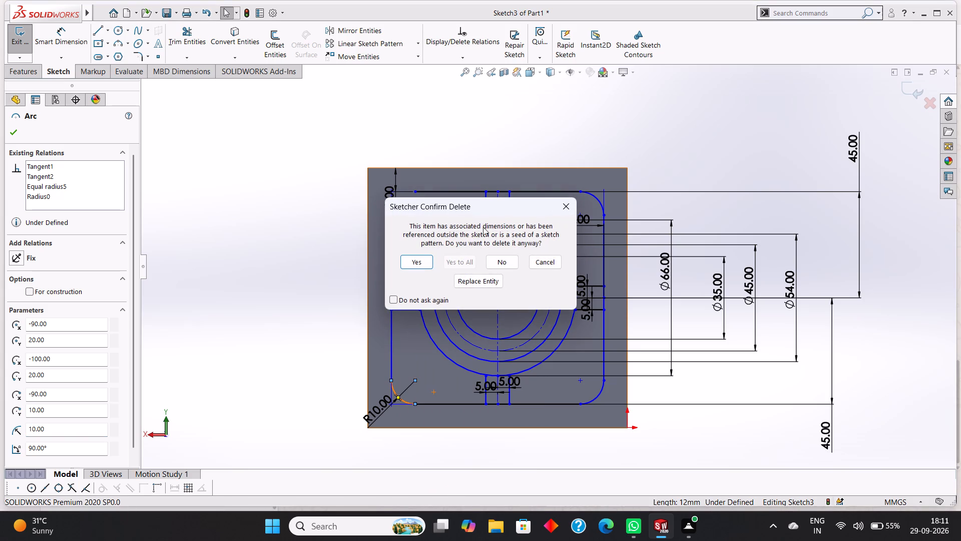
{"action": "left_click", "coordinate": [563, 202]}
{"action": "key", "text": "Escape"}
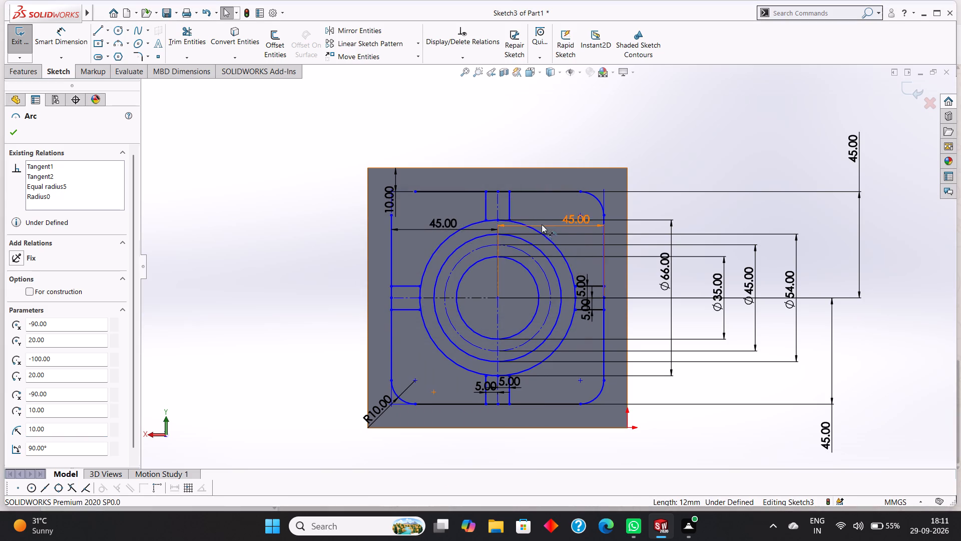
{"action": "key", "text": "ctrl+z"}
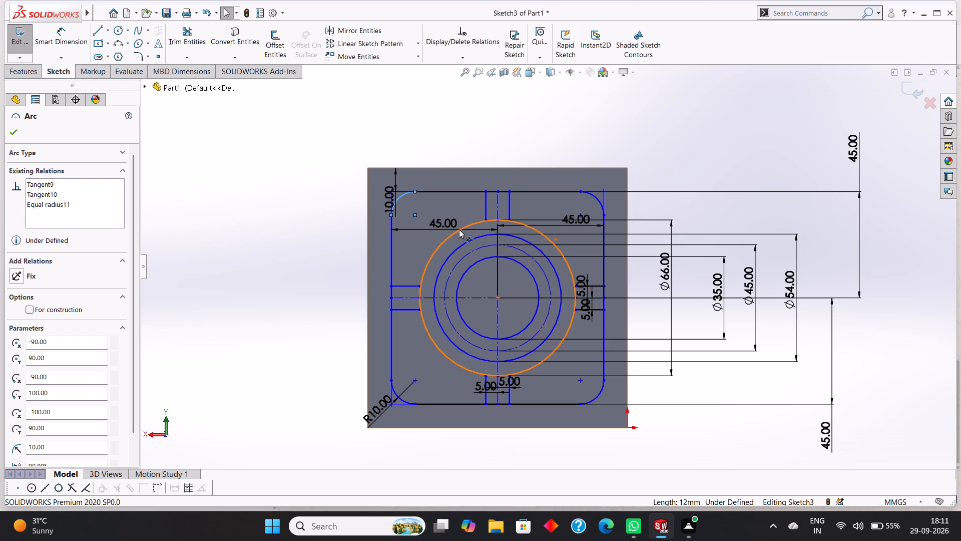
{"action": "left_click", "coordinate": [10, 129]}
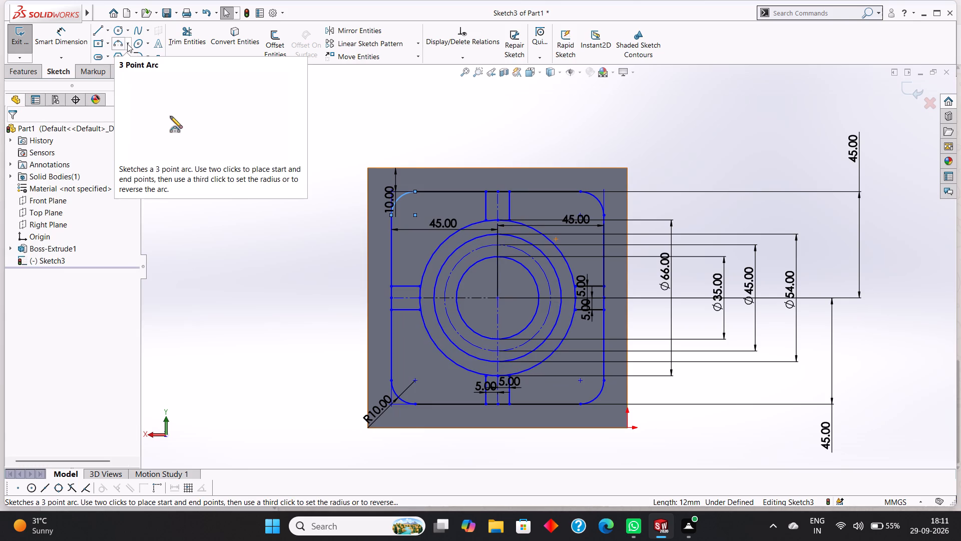
Set the sketch fillet radius to 3 mm and try to round the top rib's left line into the outline's top line.
{"action": "left_click", "coordinate": [147, 59]}
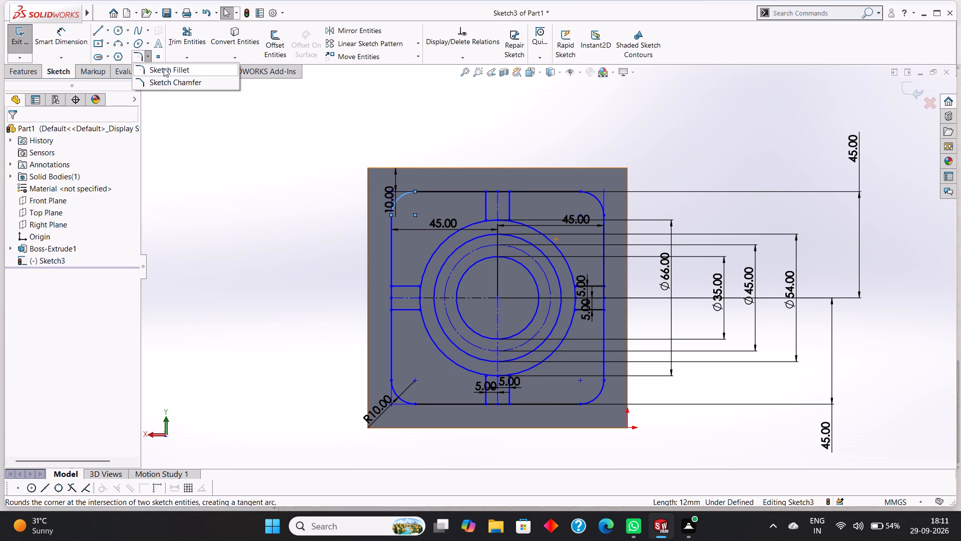
{"action": "left_click", "coordinate": [164, 68]}
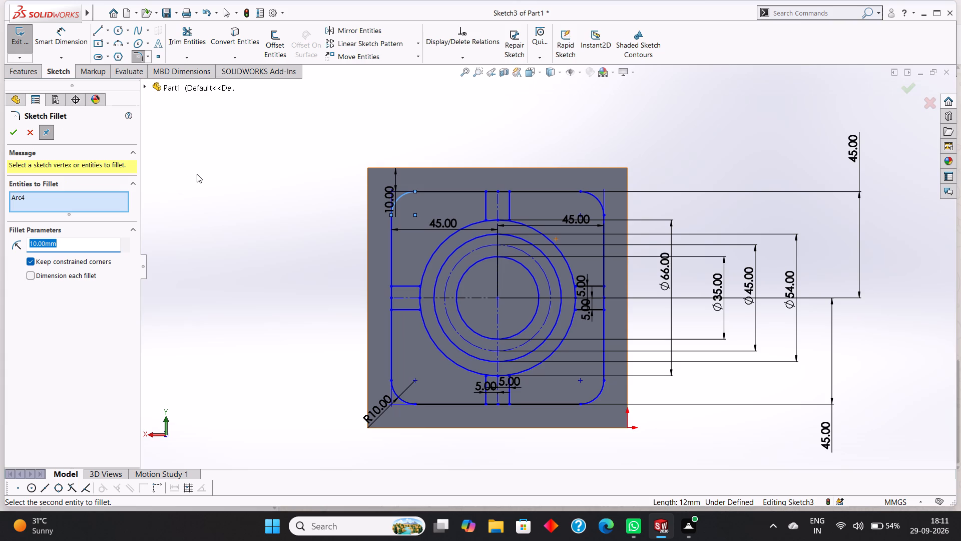
{"action": "key", "text": "BackSpace"}
{"action": "key", "text": "3"}
{"action": "key", "text": "Return"}
{"action": "left_click", "coordinate": [487, 195]}
{"action": "left_click", "coordinate": [479, 190]}
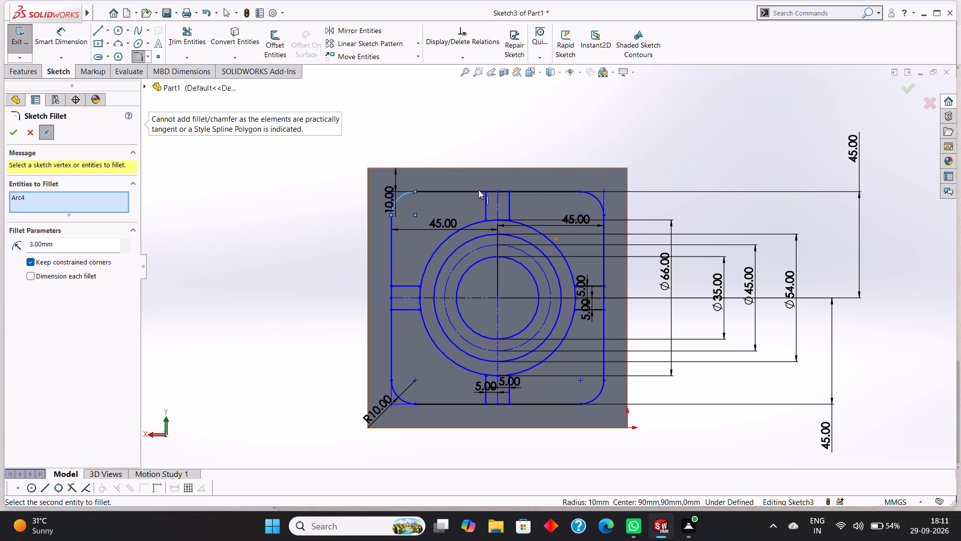
{"action": "key", "text": "Escape"}
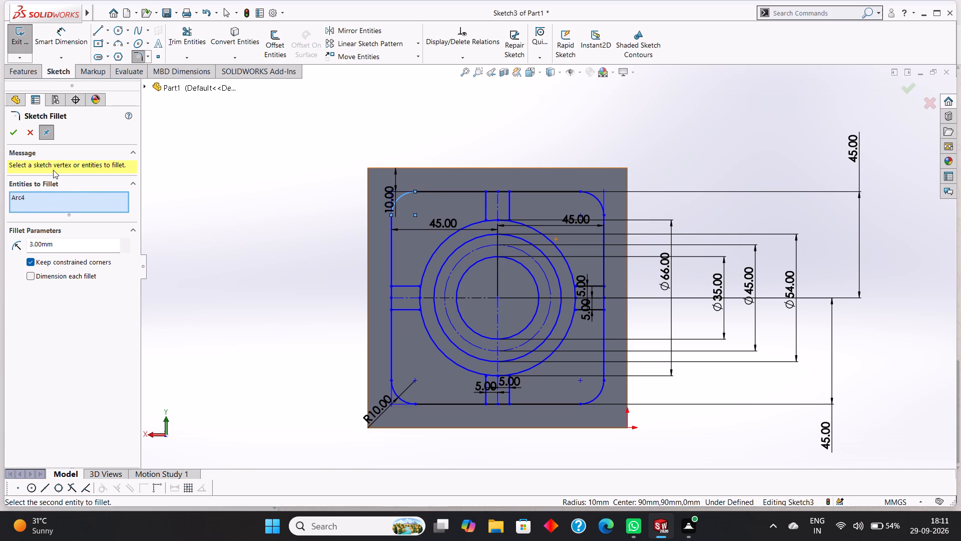
{"action": "key", "text": "Escape"}
{"action": "key", "text": "Escape"}
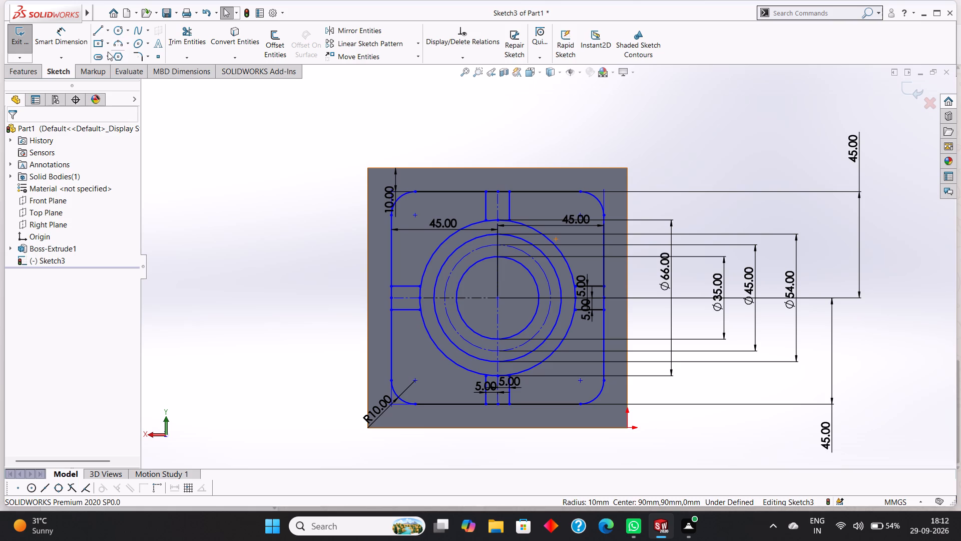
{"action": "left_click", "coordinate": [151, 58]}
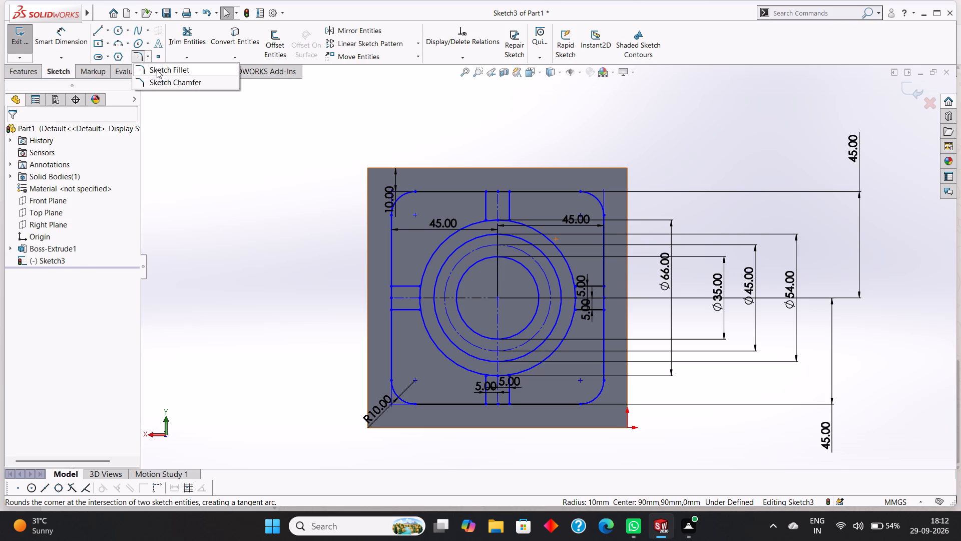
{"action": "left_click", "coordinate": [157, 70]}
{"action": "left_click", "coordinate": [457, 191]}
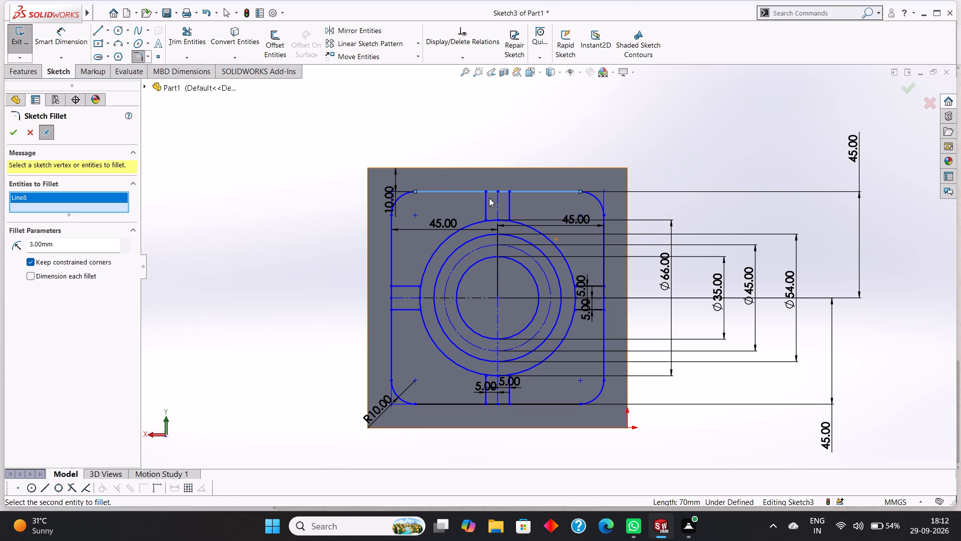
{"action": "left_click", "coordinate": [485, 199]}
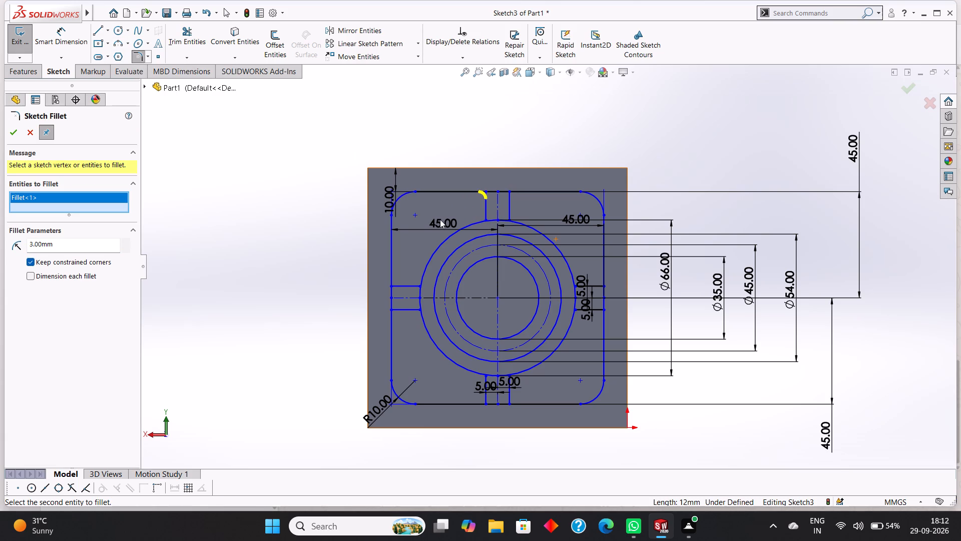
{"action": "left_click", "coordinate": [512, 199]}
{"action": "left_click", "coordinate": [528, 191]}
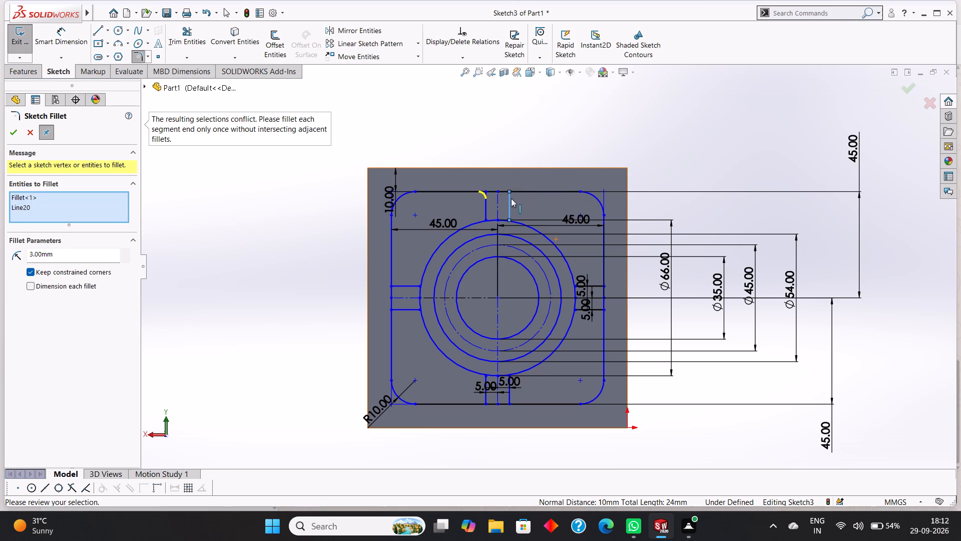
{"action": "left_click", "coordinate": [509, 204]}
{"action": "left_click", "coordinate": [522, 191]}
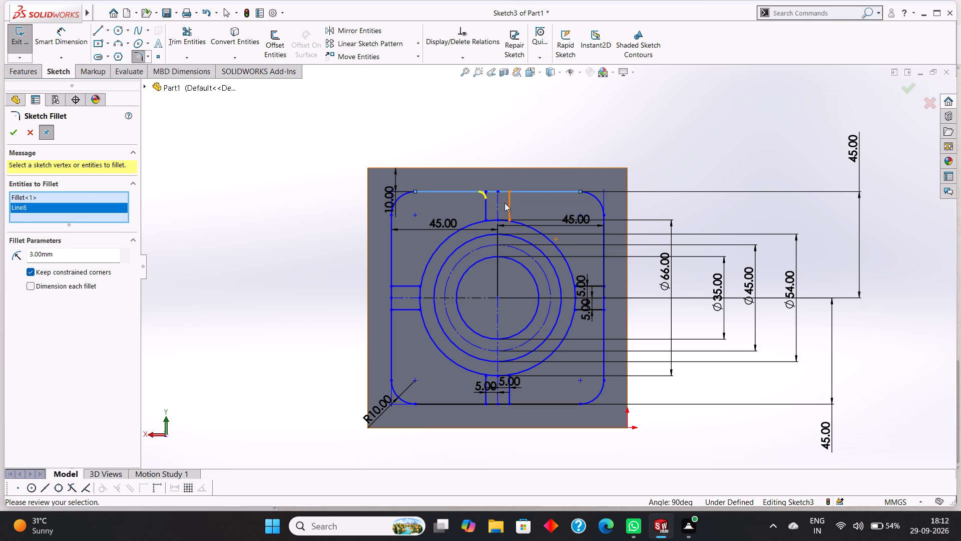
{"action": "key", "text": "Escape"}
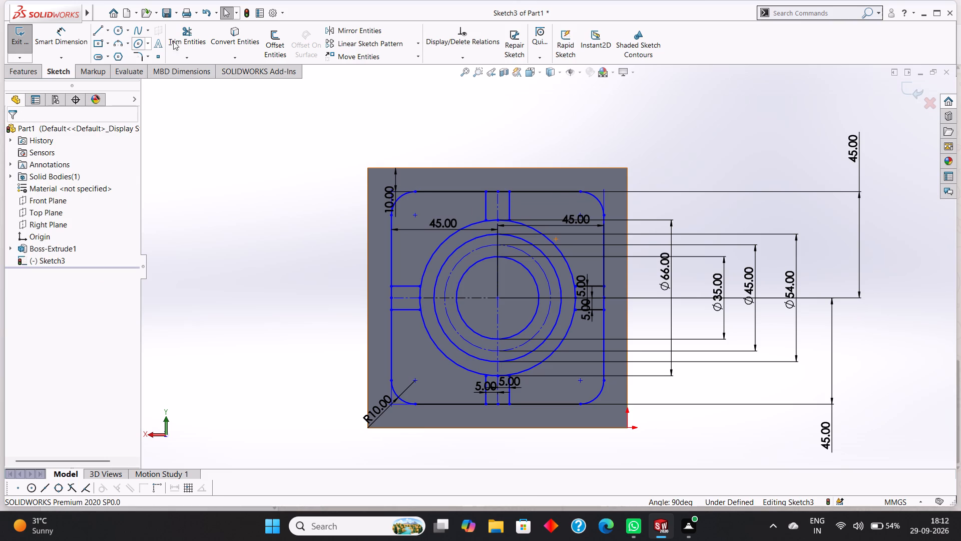
Add a 3 mm sketch fillet between the top rib's left line and the outline's top line.
{"action": "left_click", "coordinate": [146, 60]}
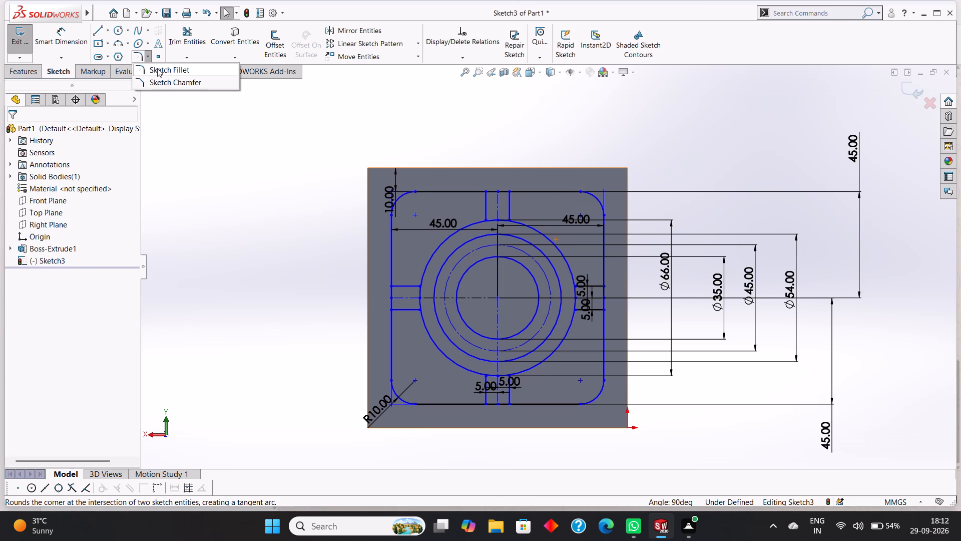
{"action": "left_click", "coordinate": [157, 68]}
{"action": "left_click", "coordinate": [485, 201]}
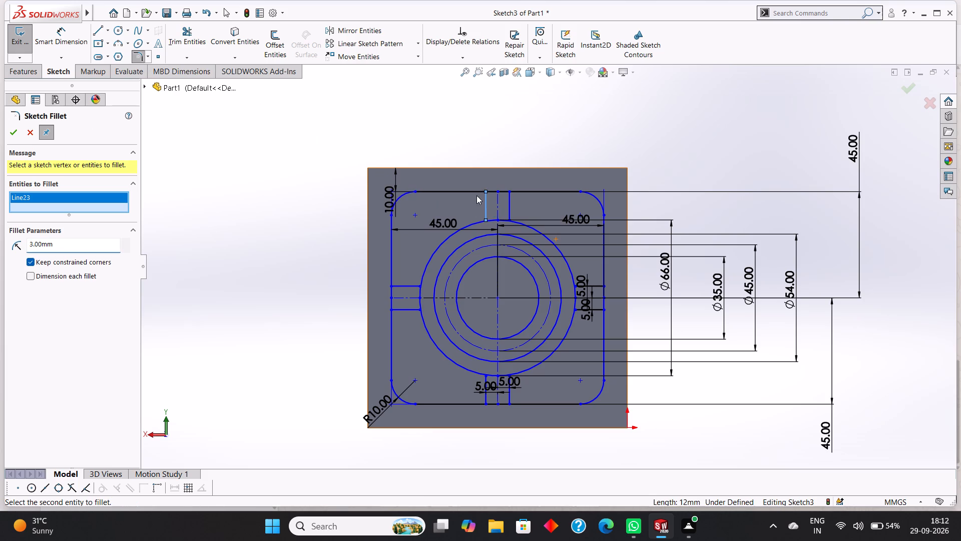
{"action": "left_click", "coordinate": [472, 193]}
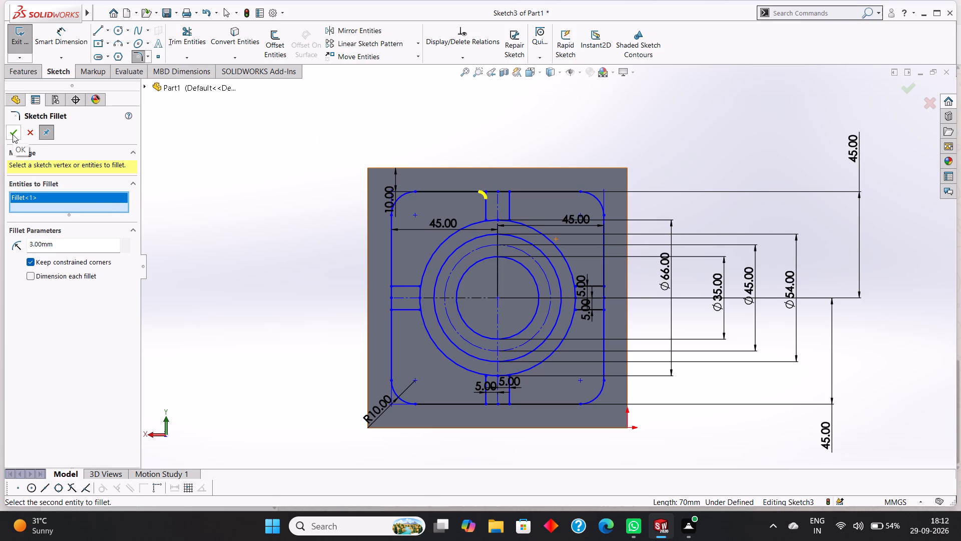
{"action": "left_click", "coordinate": [14, 133]}
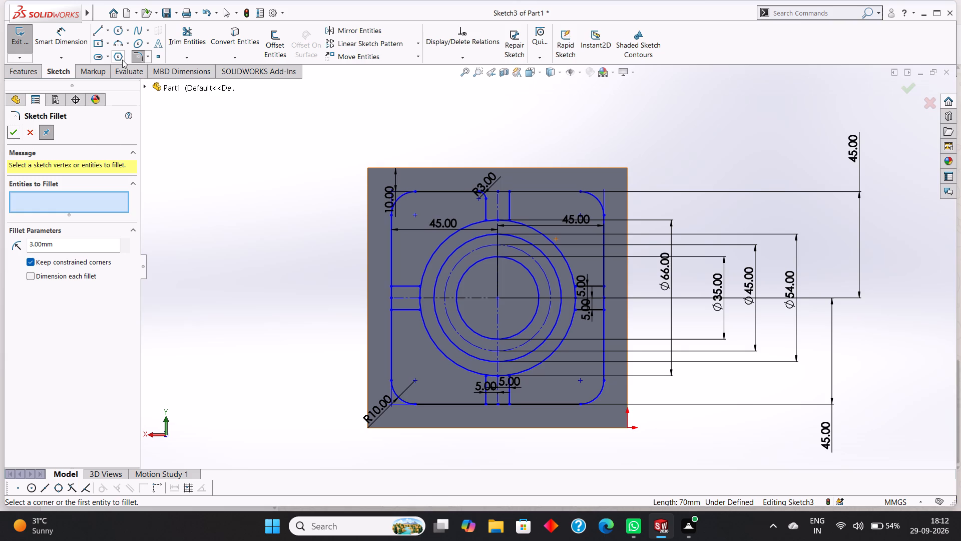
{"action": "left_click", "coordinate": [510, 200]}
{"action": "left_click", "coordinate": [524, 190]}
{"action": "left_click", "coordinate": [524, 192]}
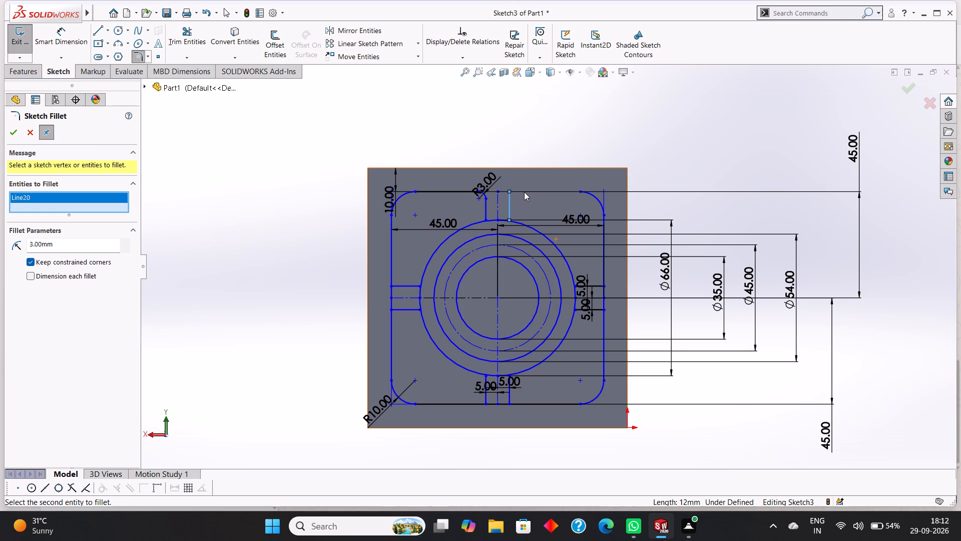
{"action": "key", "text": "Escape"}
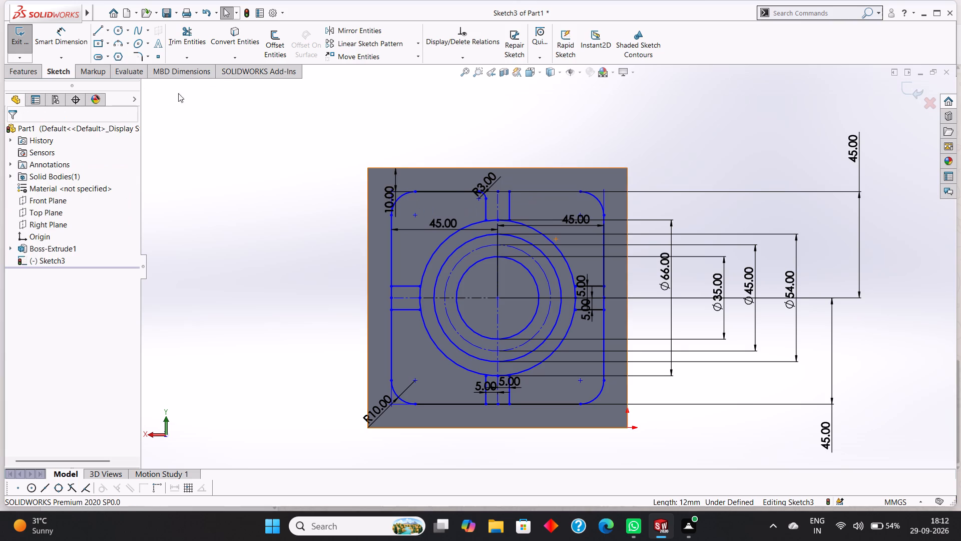
Draw a horizontal line about 30 mm long from the top rib's right line to the outline's upper-right corner arc.
{"action": "left_click", "coordinate": [102, 29]}
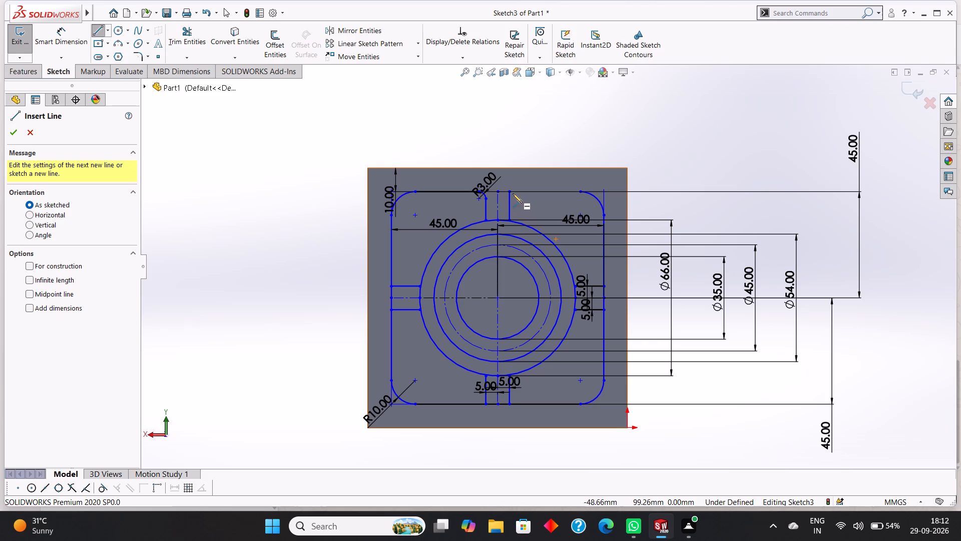
{"action": "left_click", "coordinate": [511, 191]}
{"action": "left_click", "coordinate": [580, 193]}
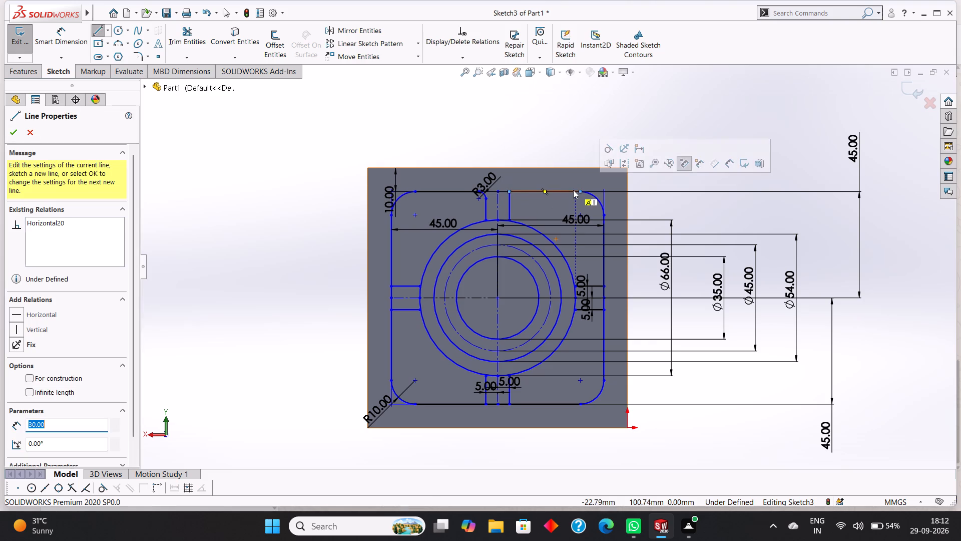
{"action": "right_click", "coordinate": [557, 172]}
{"action": "left_click", "coordinate": [580, 178]}
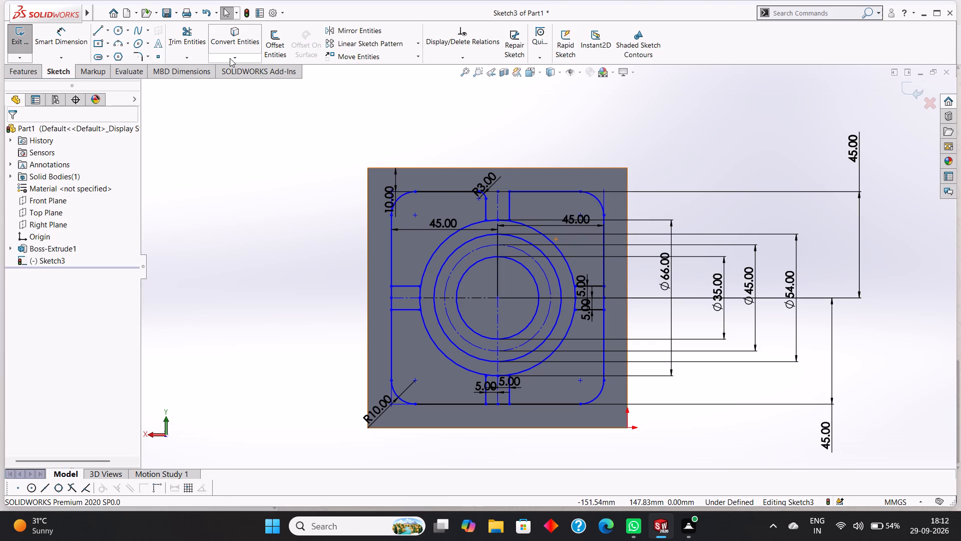
Add a 3 mm sketch fillet between the top rib's right line and the new horizontal line.
{"action": "left_click", "coordinate": [147, 55]}
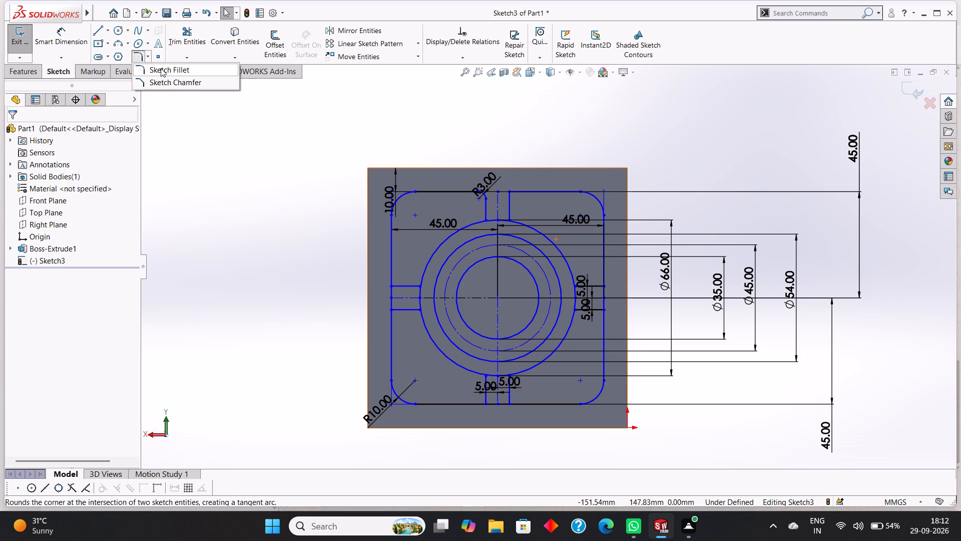
{"action": "left_click", "coordinate": [161, 68]}
{"action": "left_click", "coordinate": [508, 202]}
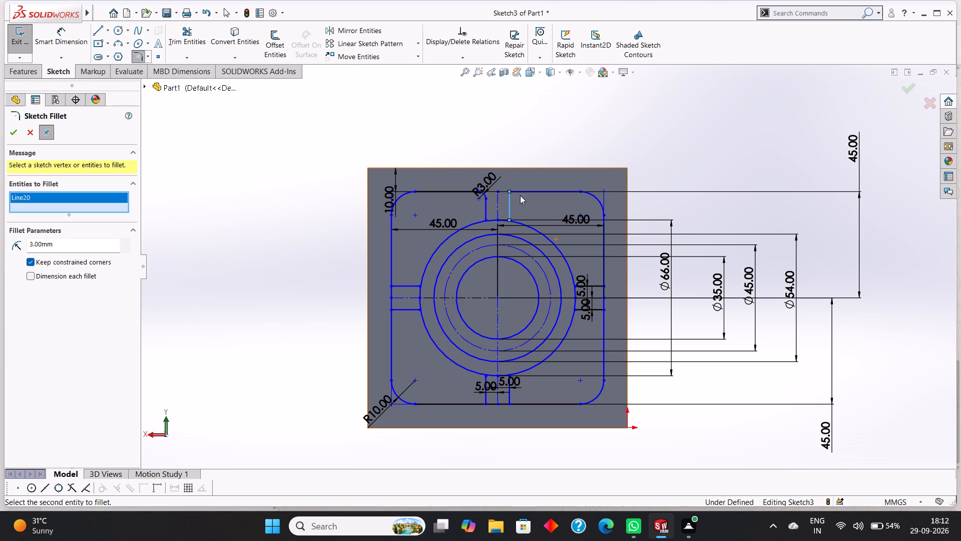
{"action": "left_click", "coordinate": [528, 191]}
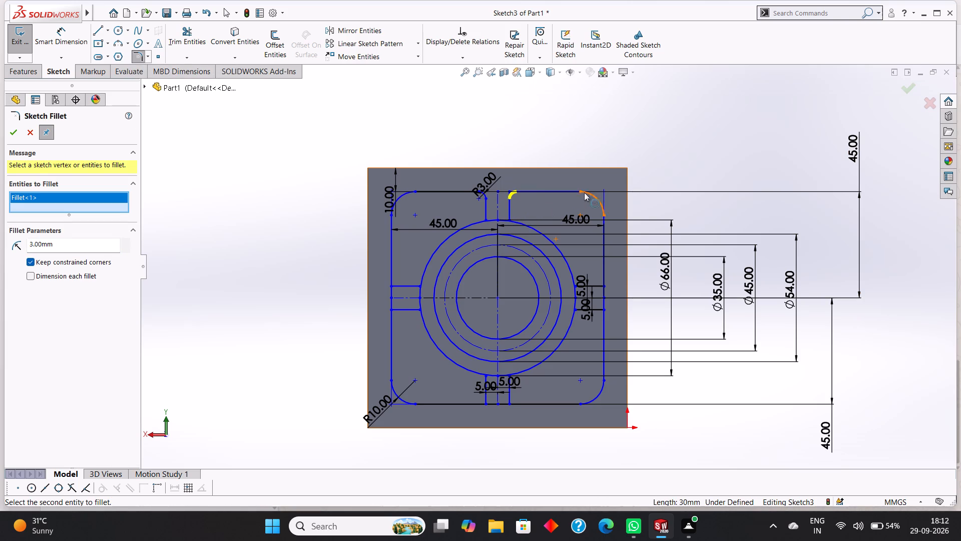
{"action": "scroll", "coordinate": [560, 191], "scroll_direction": "down", "scroll_amount": 1}
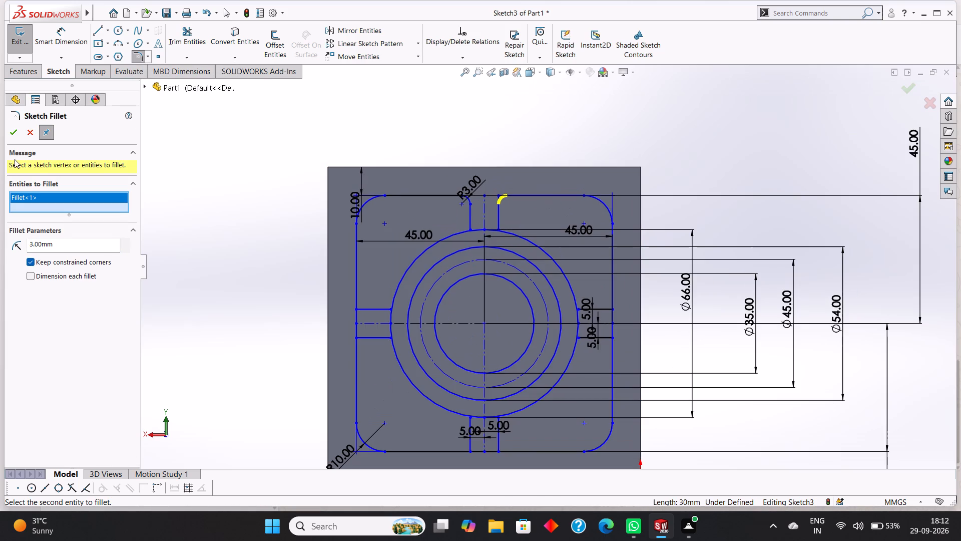
{"action": "left_click", "coordinate": [14, 138]}
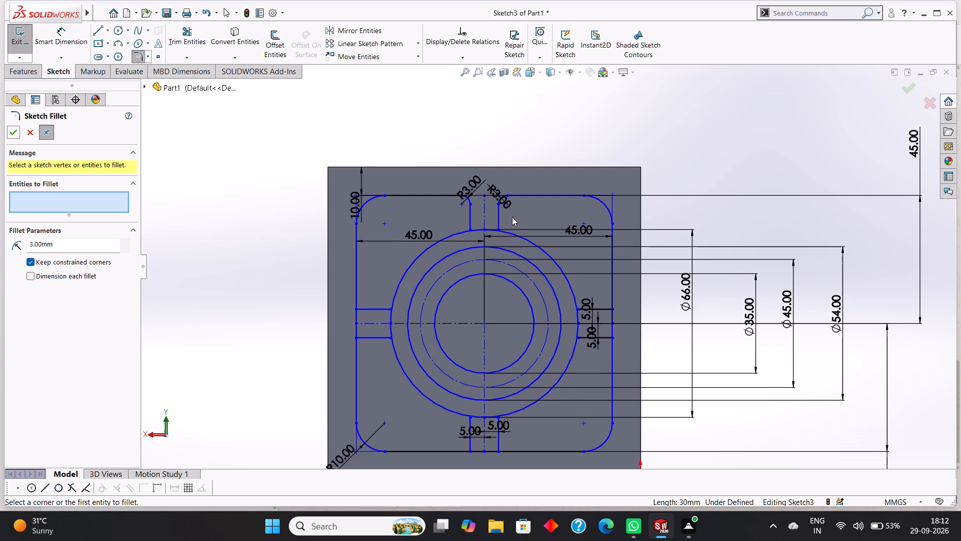
{"action": "scroll", "coordinate": [512, 213], "scroll_direction": "down", "scroll_amount": 1}
{"action": "scroll", "coordinate": [514, 211], "scroll_direction": "up", "scroll_amount": 2}
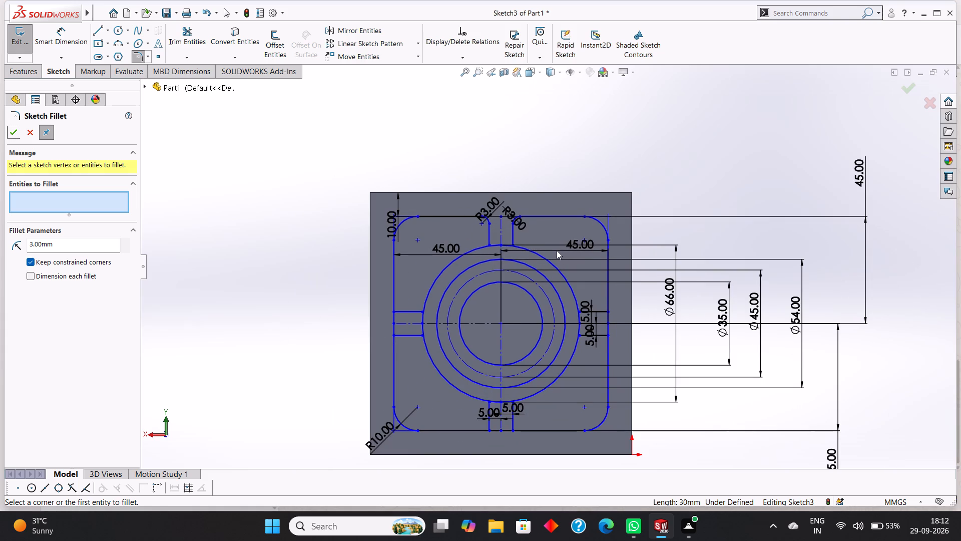
{"action": "scroll", "coordinate": [557, 250], "scroll_direction": "up", "scroll_amount": 1}
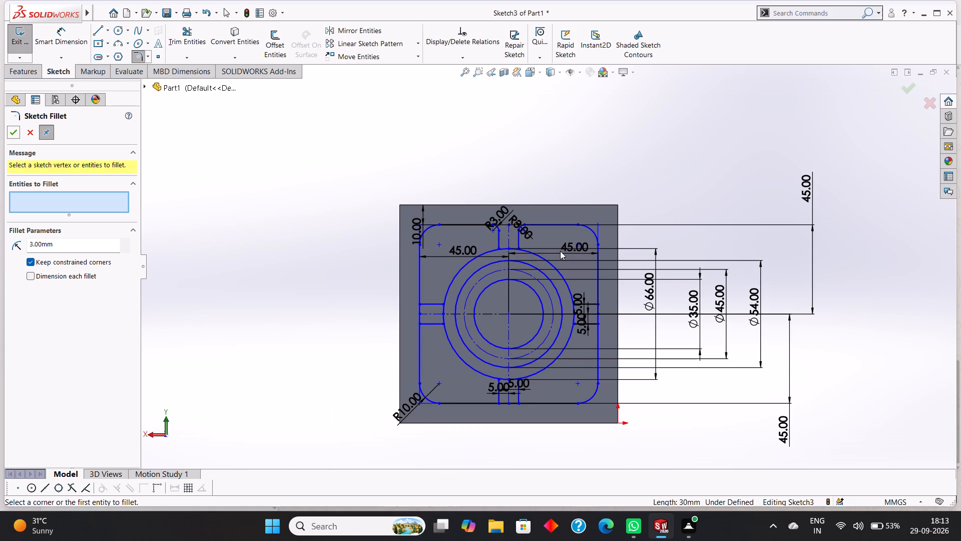
{"action": "left_click", "coordinate": [15, 131]}
Add a 3 mm sketch fillet between the right rib's upper line and the outline's right line.
{"action": "scroll", "coordinate": [591, 326], "scroll_direction": "down", "scroll_amount": 1}
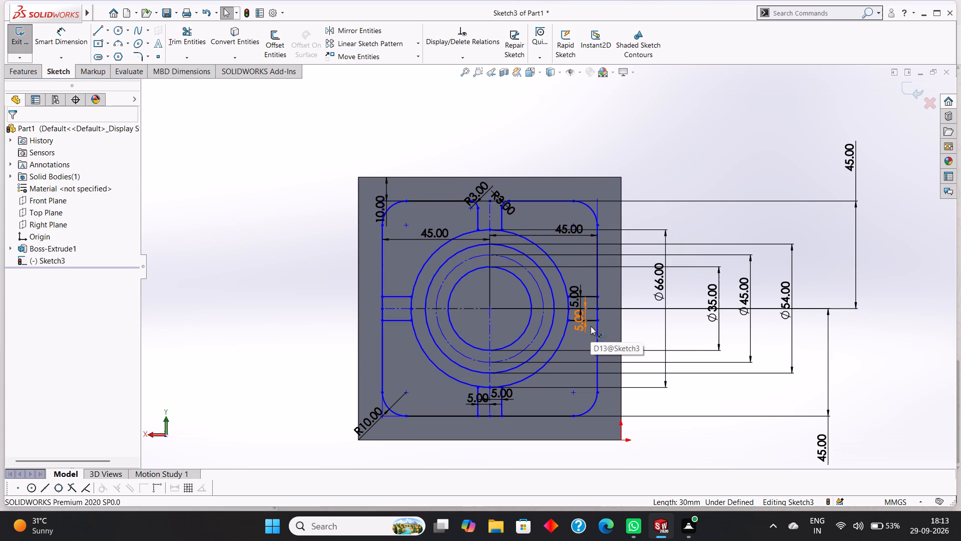
{"action": "scroll", "coordinate": [591, 326], "scroll_direction": "down", "scroll_amount": 1}
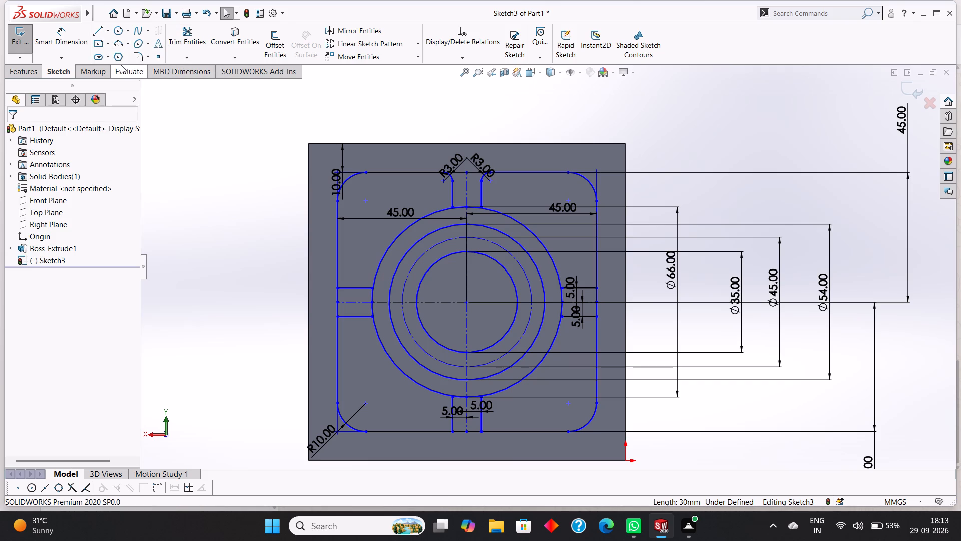
{"action": "left_click", "coordinate": [146, 57]}
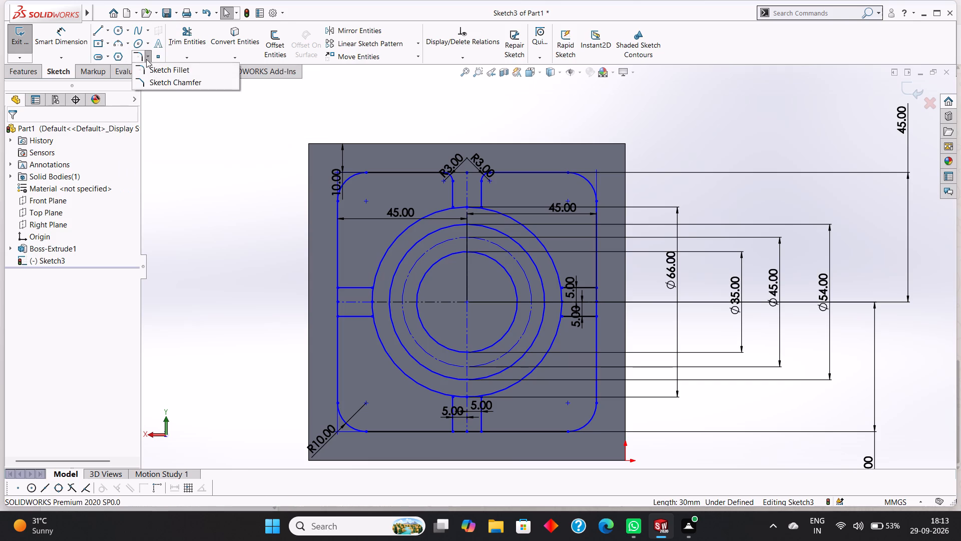
{"action": "left_click", "coordinate": [158, 70]}
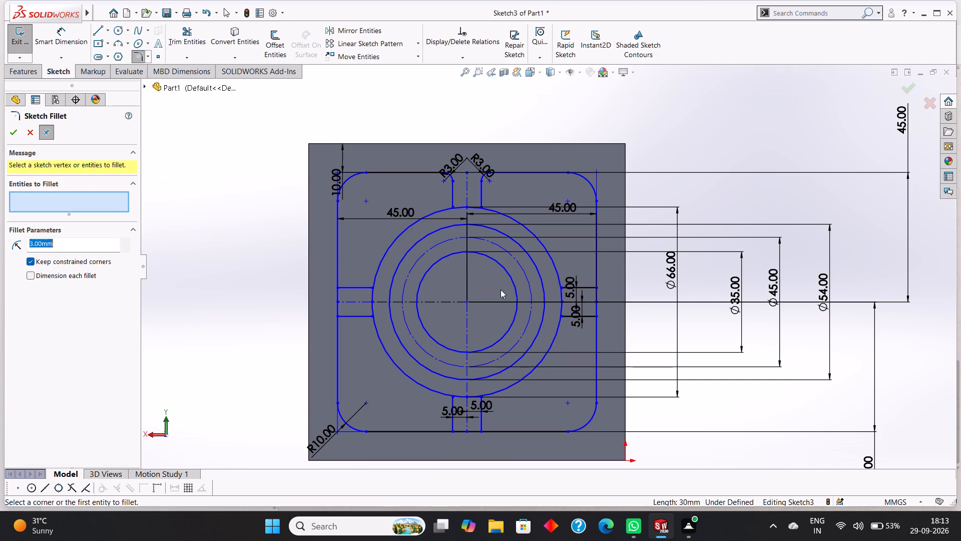
{"action": "left_click", "coordinate": [586, 287]}
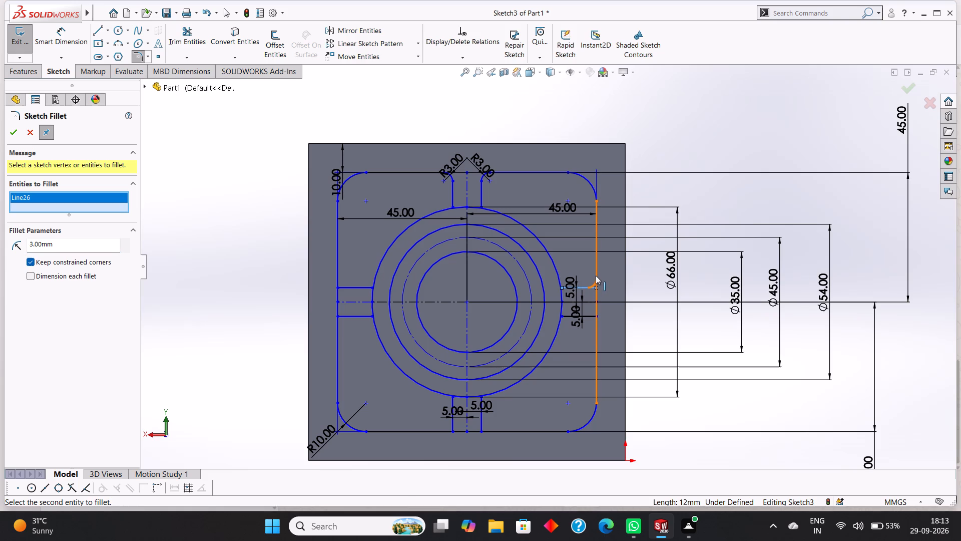
{"action": "left_click", "coordinate": [596, 276]}
{"action": "left_click", "coordinate": [512, 270]}
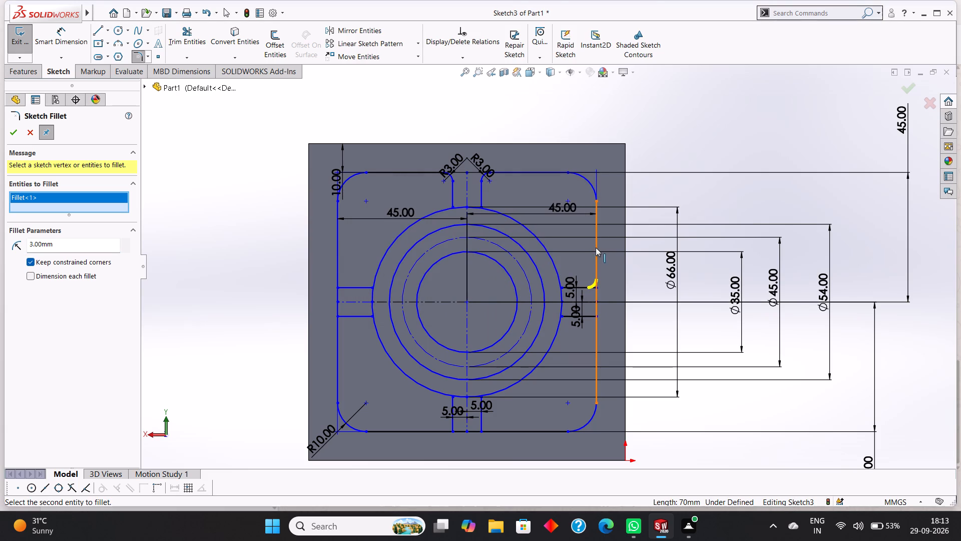
{"action": "left_click", "coordinate": [9, 131]}
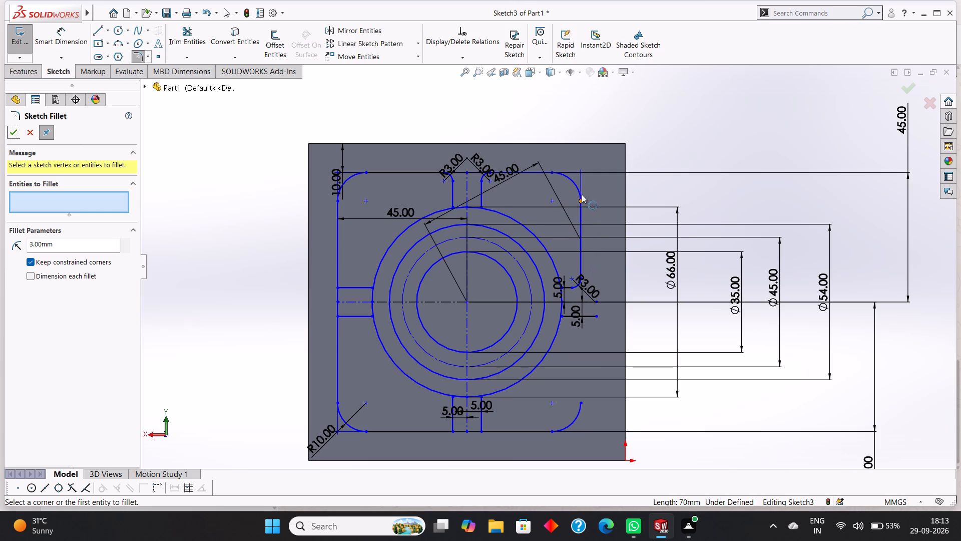
Undo the last fillet between the right rib's upper line and the outline's right line.
{"action": "key", "text": "ctrl+z"}
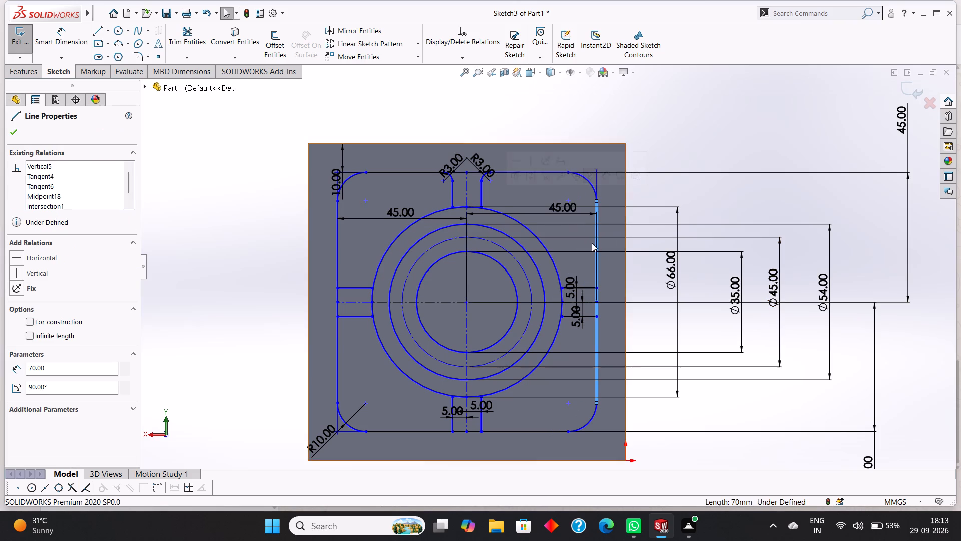
{"action": "key", "text": "grave"}
{"action": "key", "text": "grave"}
{"action": "key", "text": "Escape"}
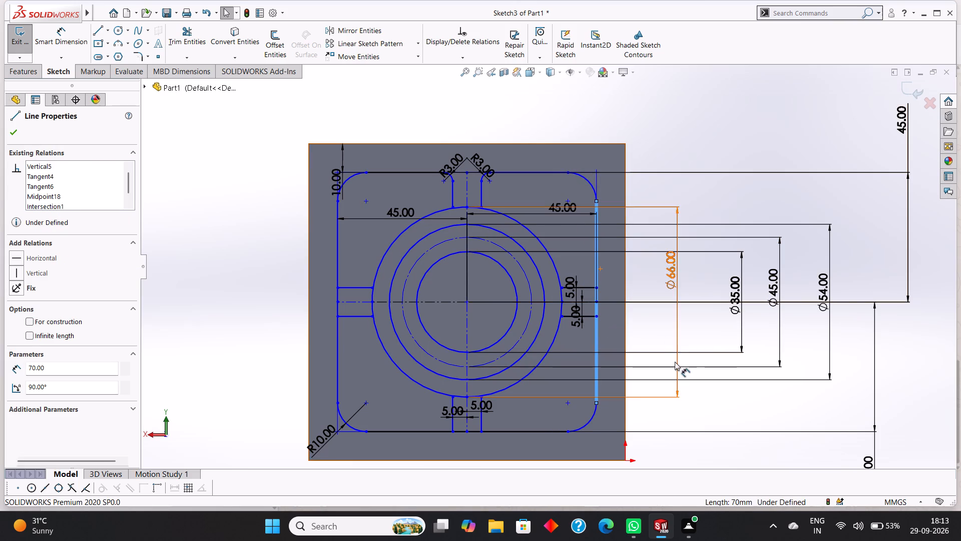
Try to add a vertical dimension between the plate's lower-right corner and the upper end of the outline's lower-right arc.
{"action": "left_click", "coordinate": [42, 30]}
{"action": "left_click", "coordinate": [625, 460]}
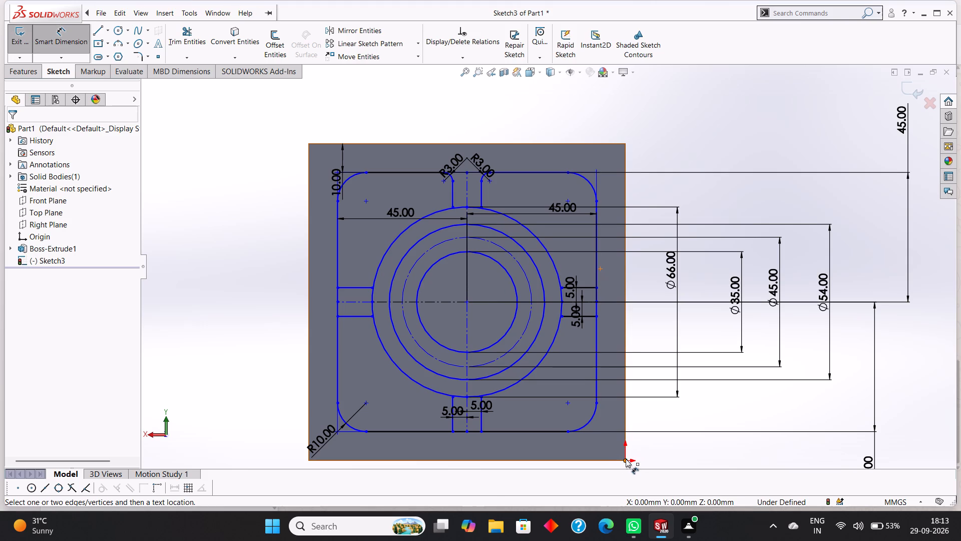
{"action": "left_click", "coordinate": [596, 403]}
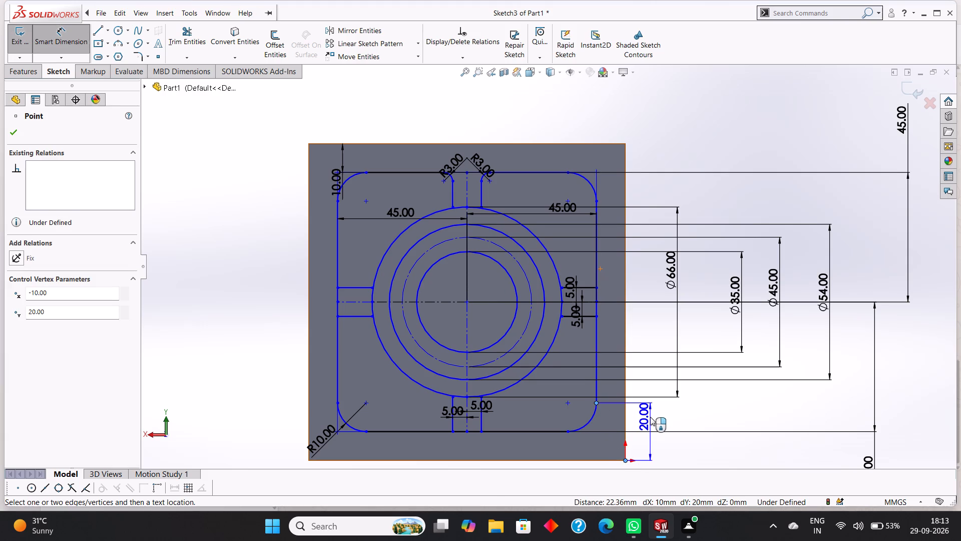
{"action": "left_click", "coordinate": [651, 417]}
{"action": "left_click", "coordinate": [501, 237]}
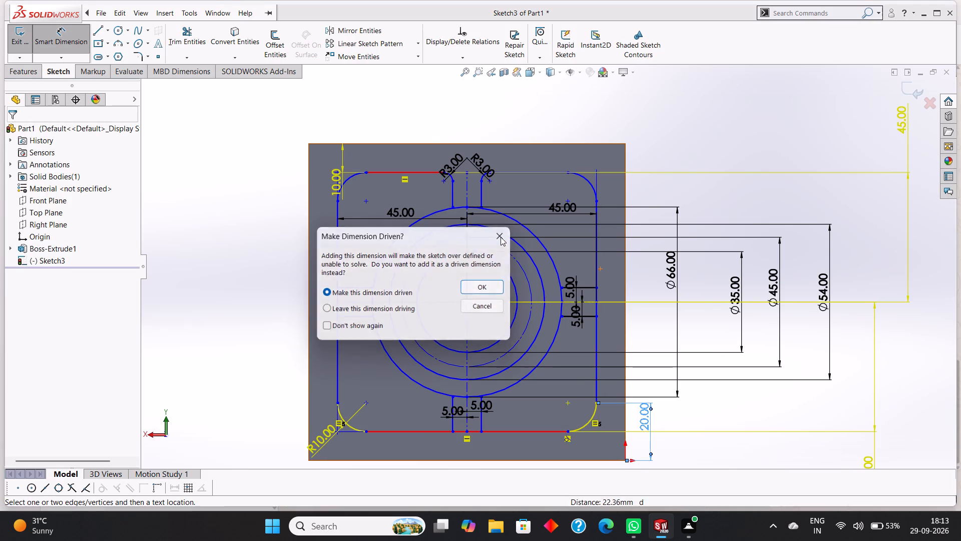
Add a 10 mm horizontal dimension between the plate's lower-right corner and the midpoint of the outline's right line.
{"action": "left_click", "coordinate": [626, 460]}
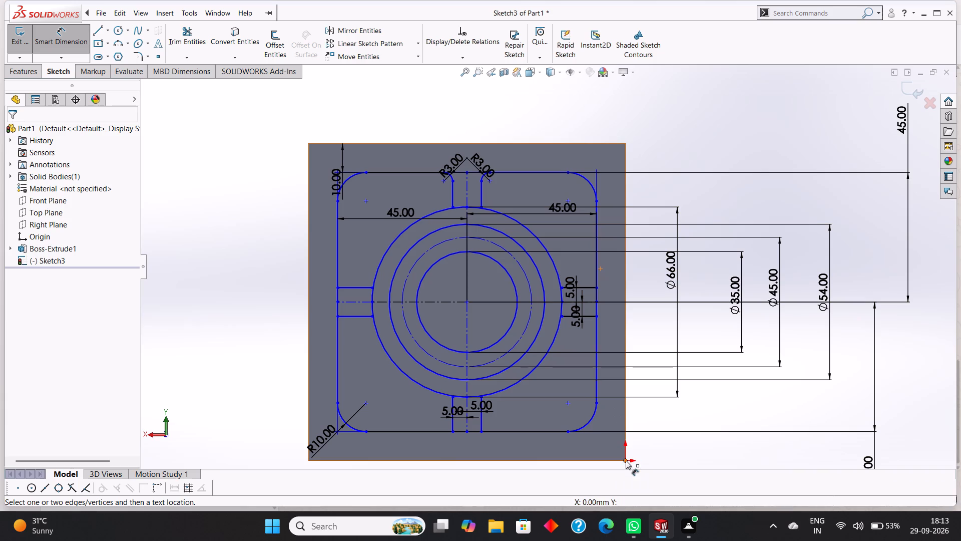
{"action": "left_click", "coordinate": [596, 301]}
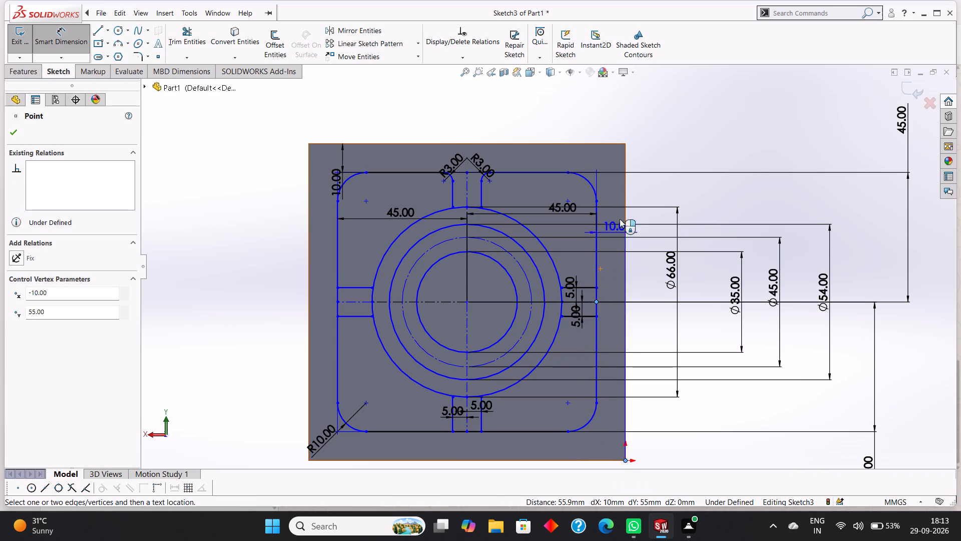
{"action": "left_click", "coordinate": [613, 123]}
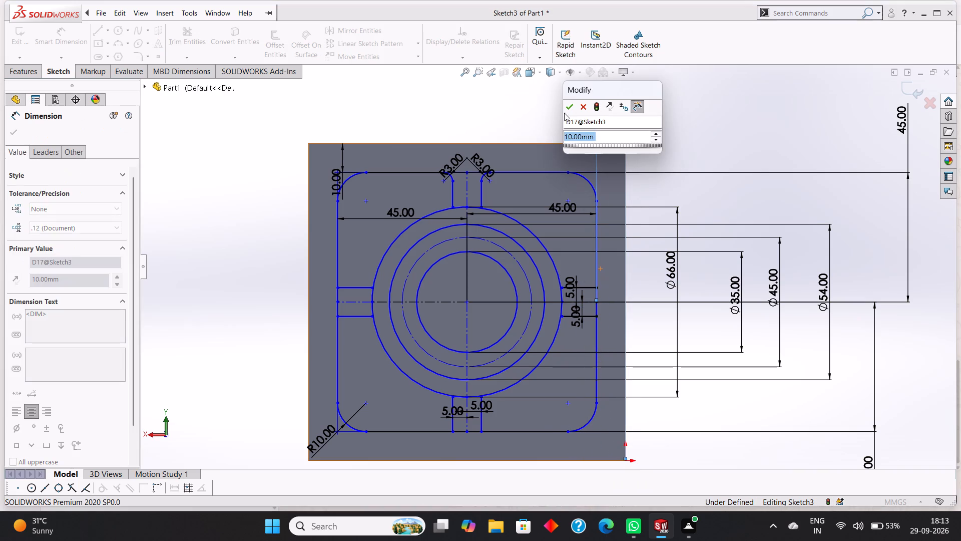
{"action": "left_click", "coordinate": [566, 109]}
{"action": "left_click", "coordinate": [17, 132]}
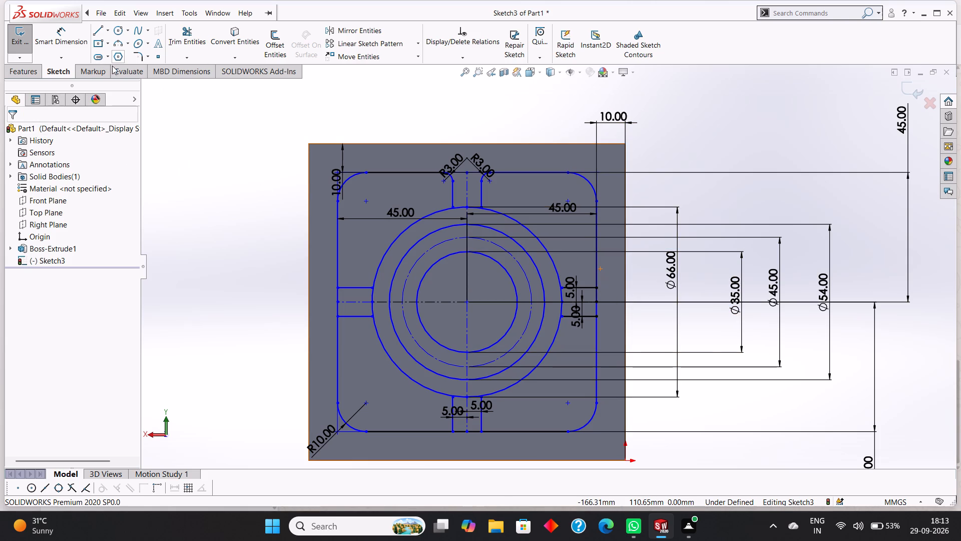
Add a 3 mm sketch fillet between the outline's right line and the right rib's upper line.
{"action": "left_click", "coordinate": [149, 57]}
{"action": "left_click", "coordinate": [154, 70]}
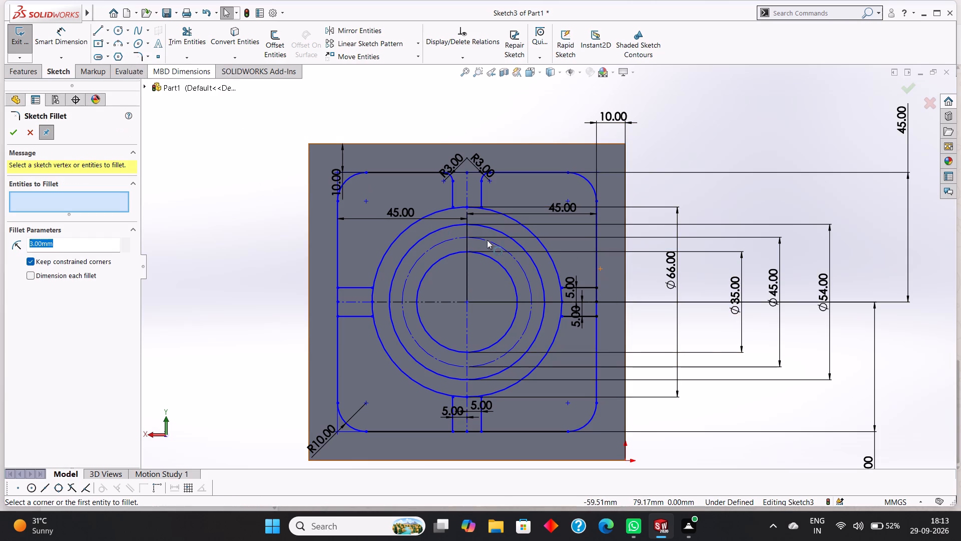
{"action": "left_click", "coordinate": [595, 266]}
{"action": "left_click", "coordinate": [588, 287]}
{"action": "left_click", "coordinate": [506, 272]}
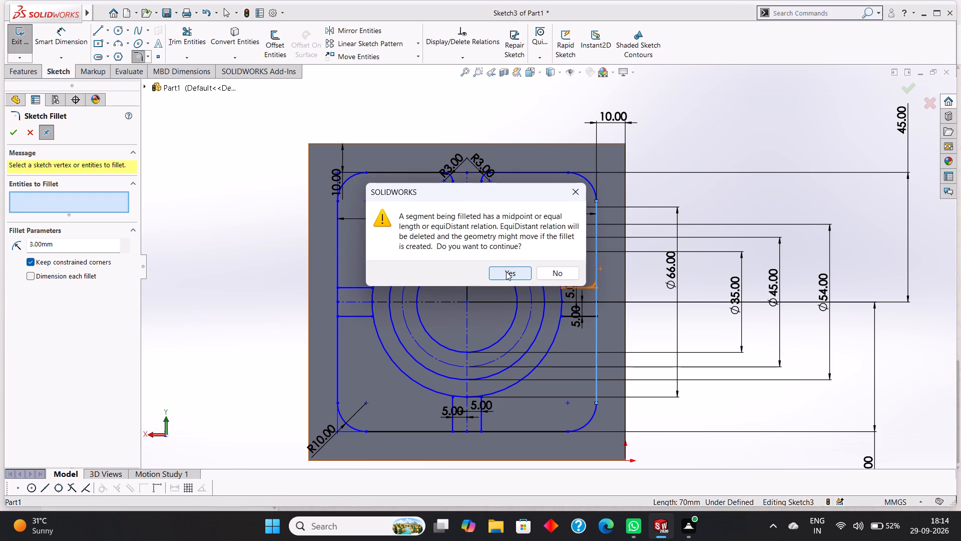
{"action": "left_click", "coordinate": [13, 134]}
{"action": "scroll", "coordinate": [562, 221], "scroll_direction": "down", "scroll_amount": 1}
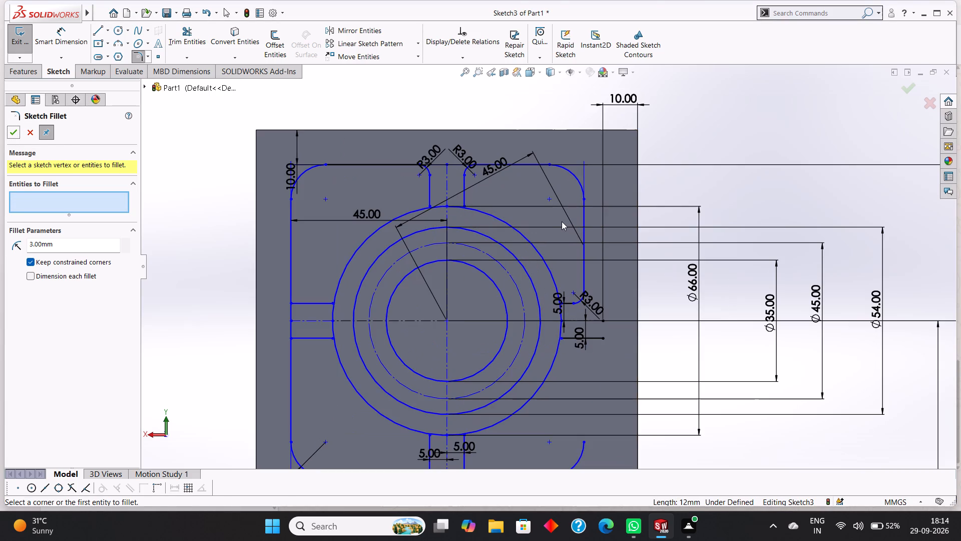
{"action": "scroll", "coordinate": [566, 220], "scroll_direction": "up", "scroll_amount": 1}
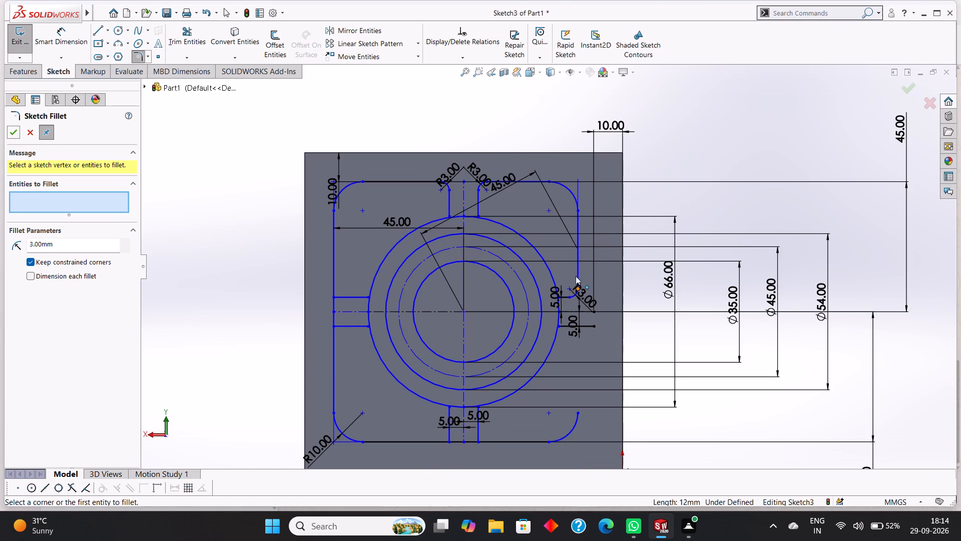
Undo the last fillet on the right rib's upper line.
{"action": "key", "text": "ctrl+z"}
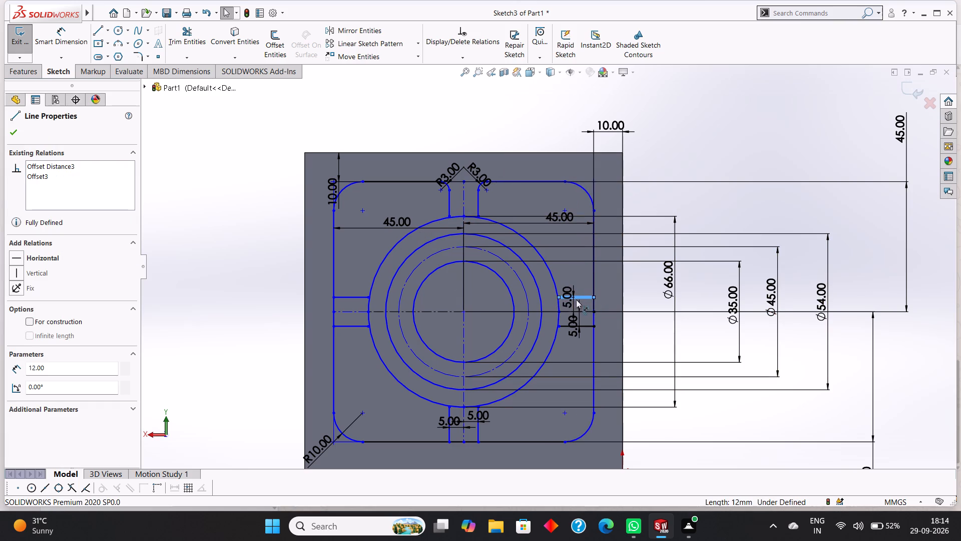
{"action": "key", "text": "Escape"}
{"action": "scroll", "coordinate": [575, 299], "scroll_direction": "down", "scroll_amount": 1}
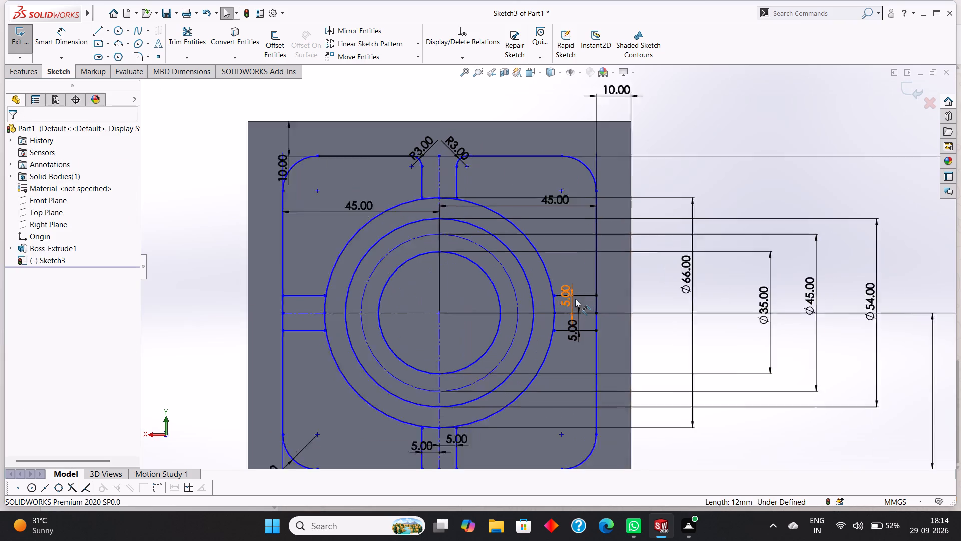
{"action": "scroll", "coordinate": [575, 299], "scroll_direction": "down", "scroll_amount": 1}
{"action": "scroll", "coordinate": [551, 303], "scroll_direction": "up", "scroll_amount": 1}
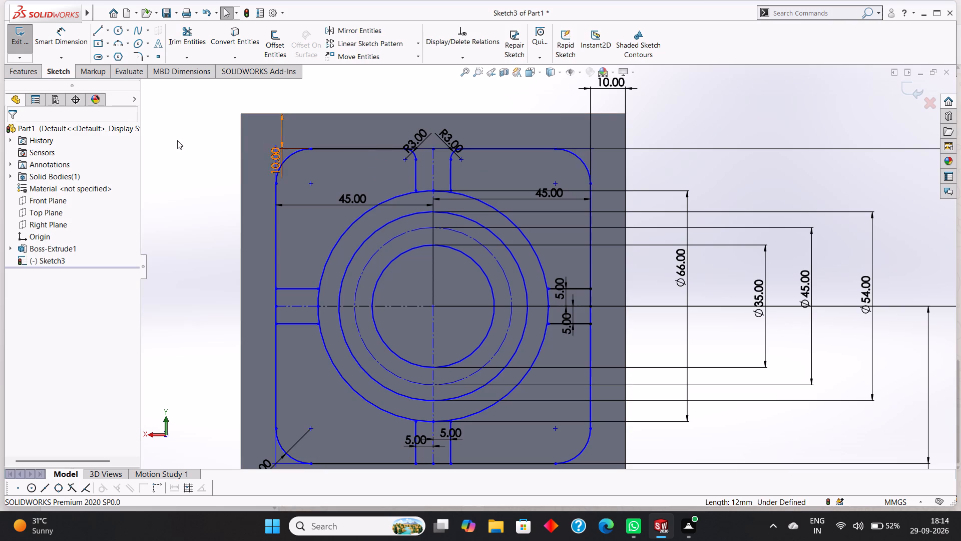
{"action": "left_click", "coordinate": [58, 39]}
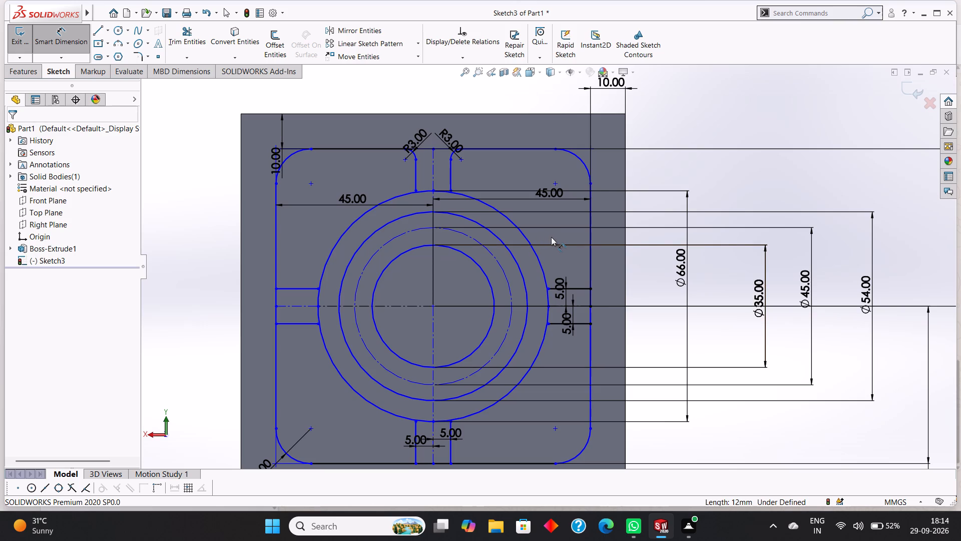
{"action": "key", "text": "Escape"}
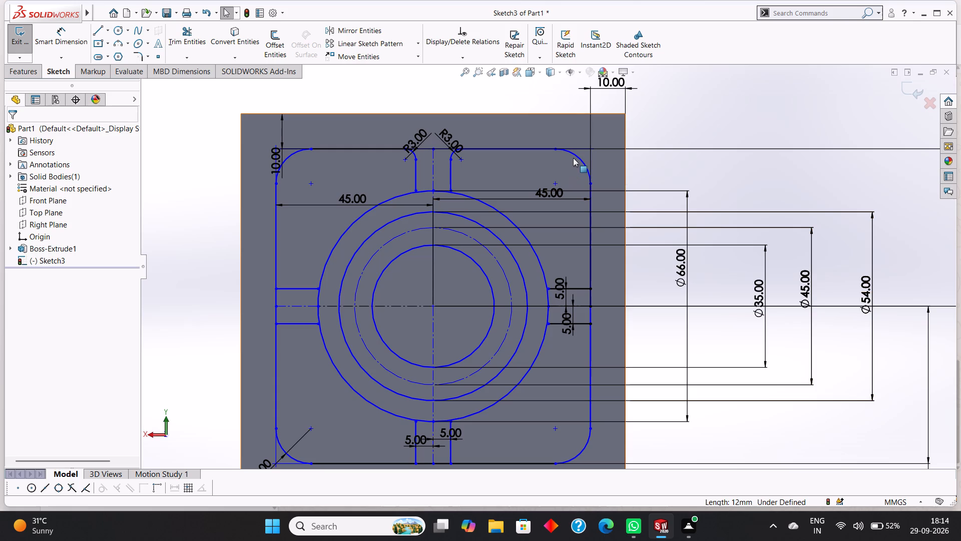
Delete the outline's upper-right corner arc.
{"action": "right_click", "coordinate": [577, 156]}
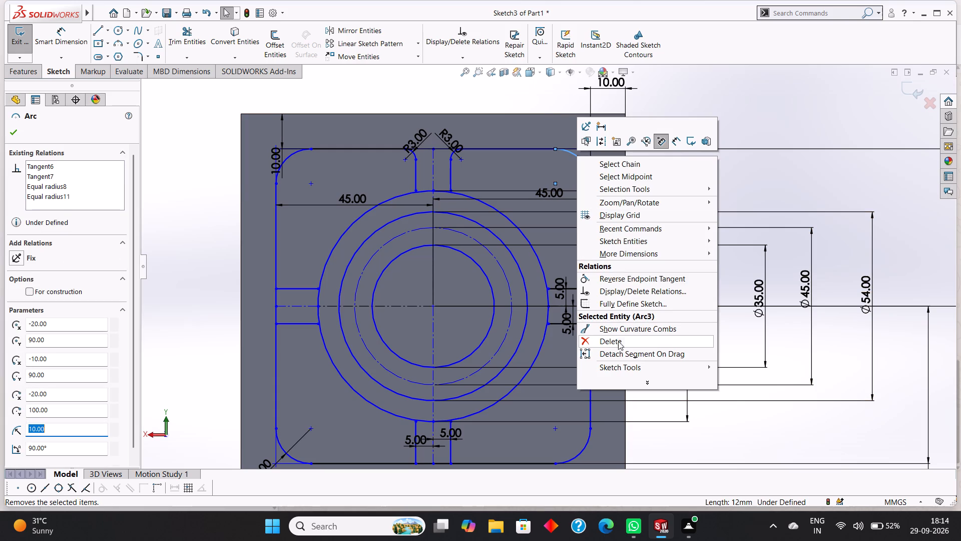
{"action": "left_click", "coordinate": [618, 338]}
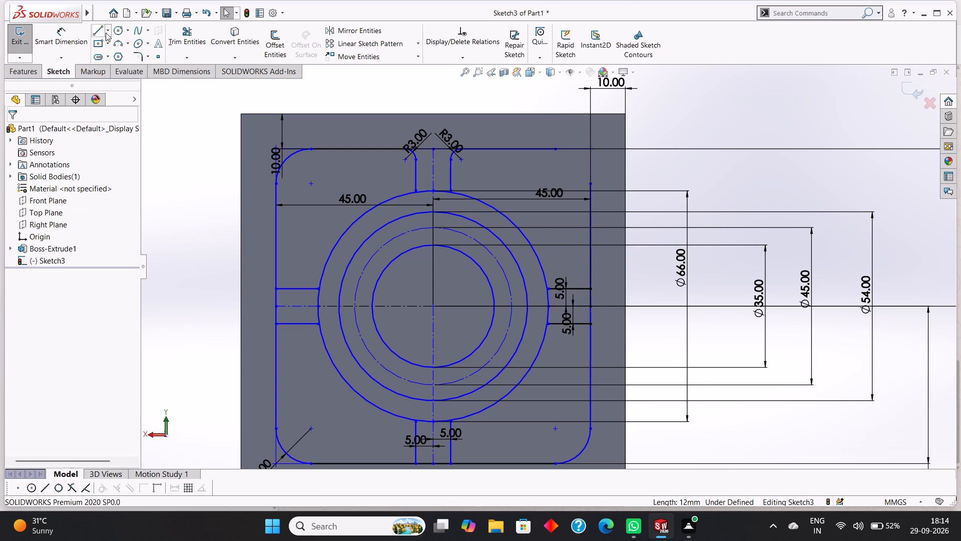
Close the outline's upper-right corner with a horizontal and a vertical line, each about 10 mm long, meeting at a sharp corner.
{"action": "left_click", "coordinate": [93, 30]}
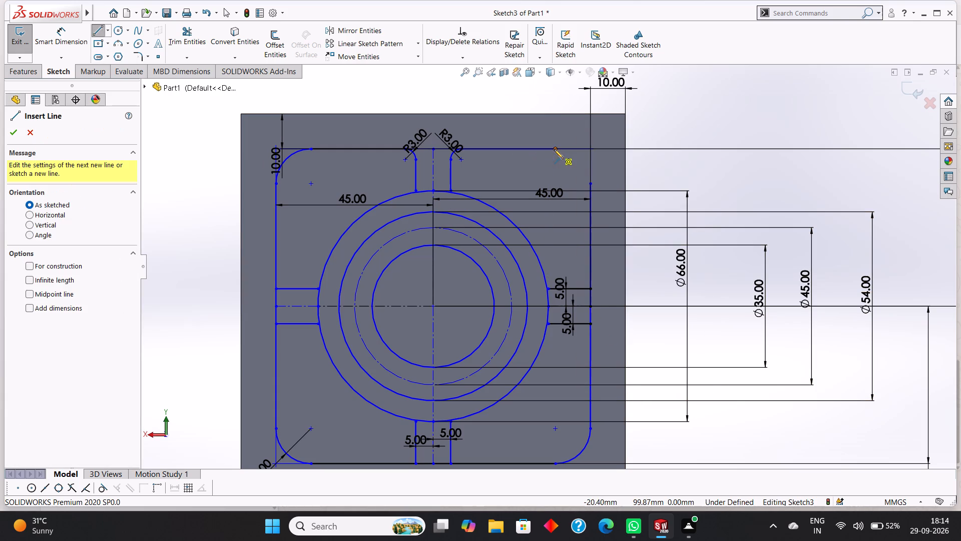
{"action": "left_click_drag", "start_coordinate": [555, 149], "coordinate": [561, 148]}
{"action": "left_click", "coordinate": [592, 151]}
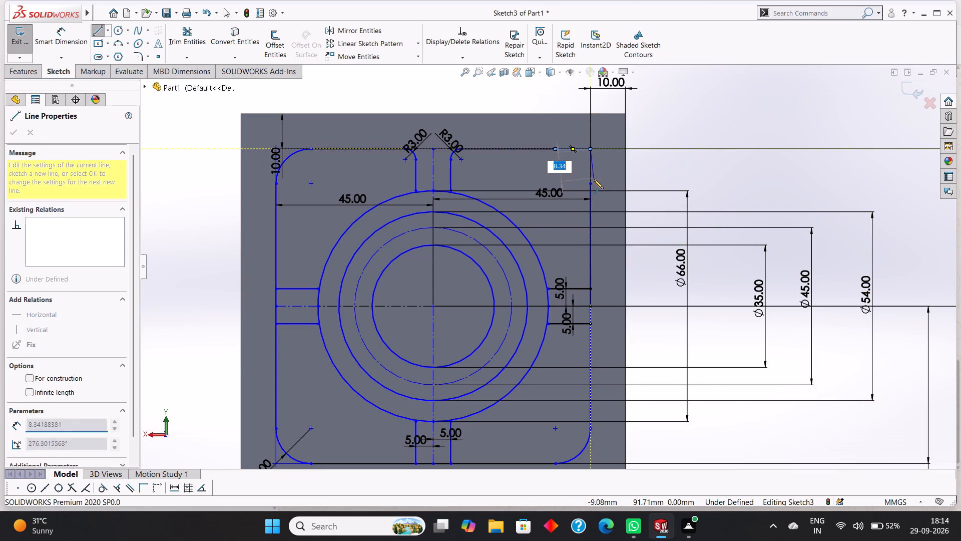
{"action": "left_click", "coordinate": [591, 183]}
{"action": "right_click", "coordinate": [606, 175]}
{"action": "left_click", "coordinate": [632, 184]}
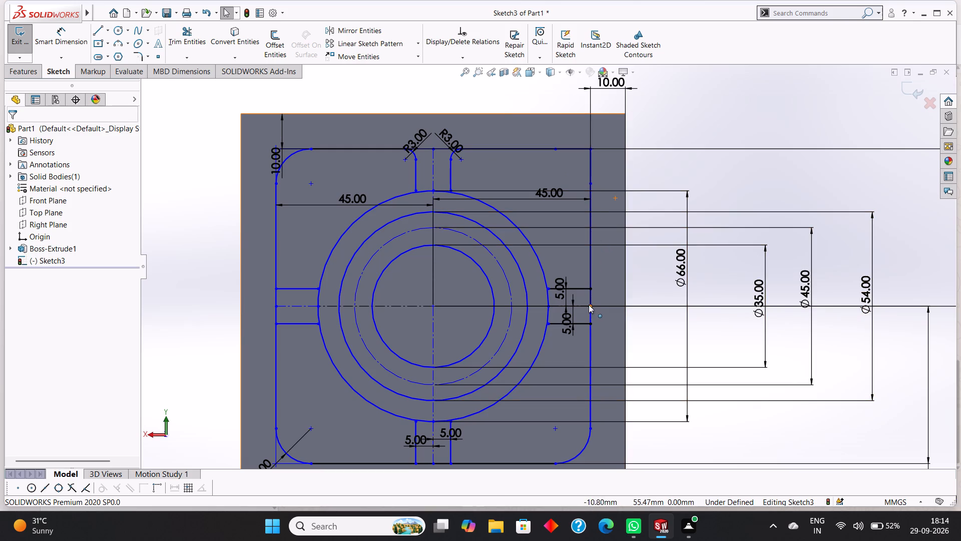
{"action": "left_click", "coordinate": [270, 42]}
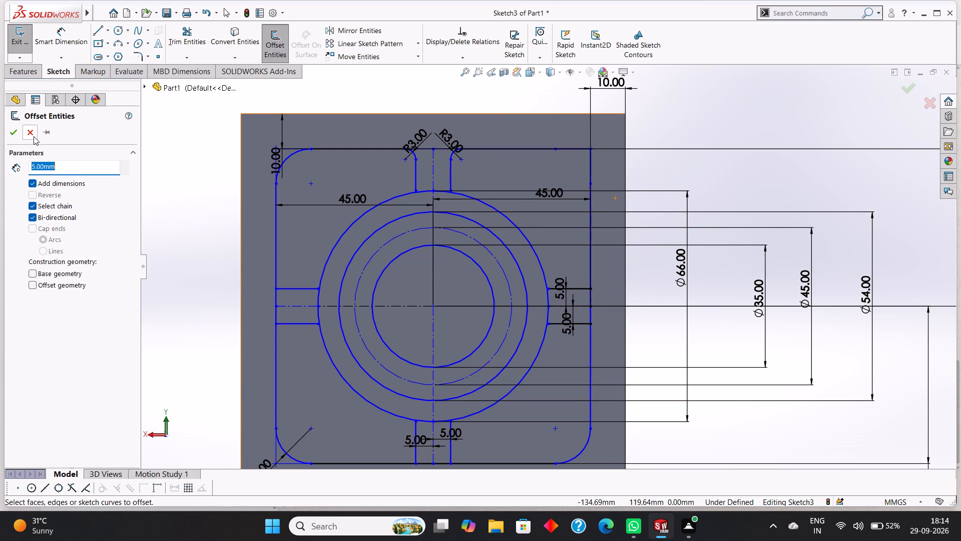
{"action": "left_click", "coordinate": [34, 136]}
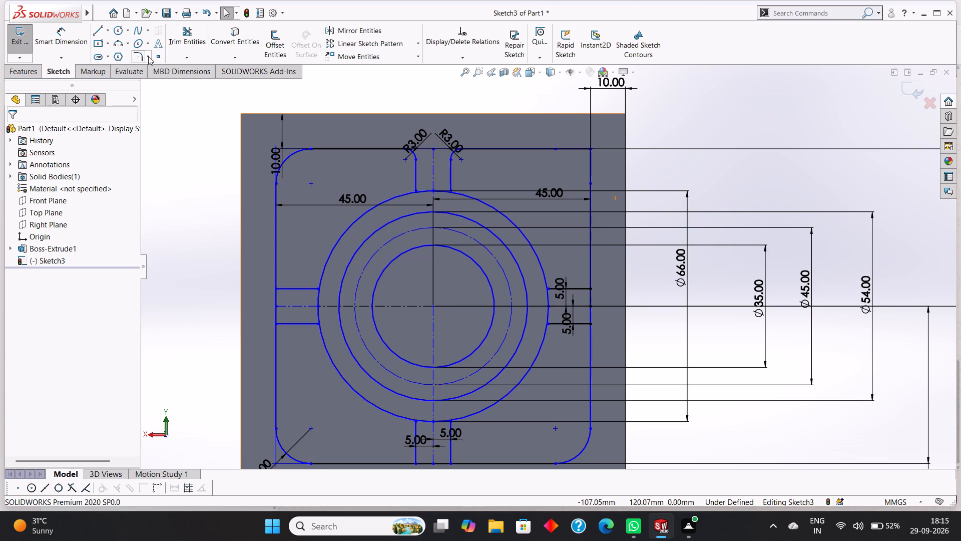
Add a 3 mm sketch fillet between the outline's right line and the right rib's upper line, accepting removal of the midpoint relation.
{"action": "left_click", "coordinate": [148, 56]}
{"action": "left_click", "coordinate": [160, 69]}
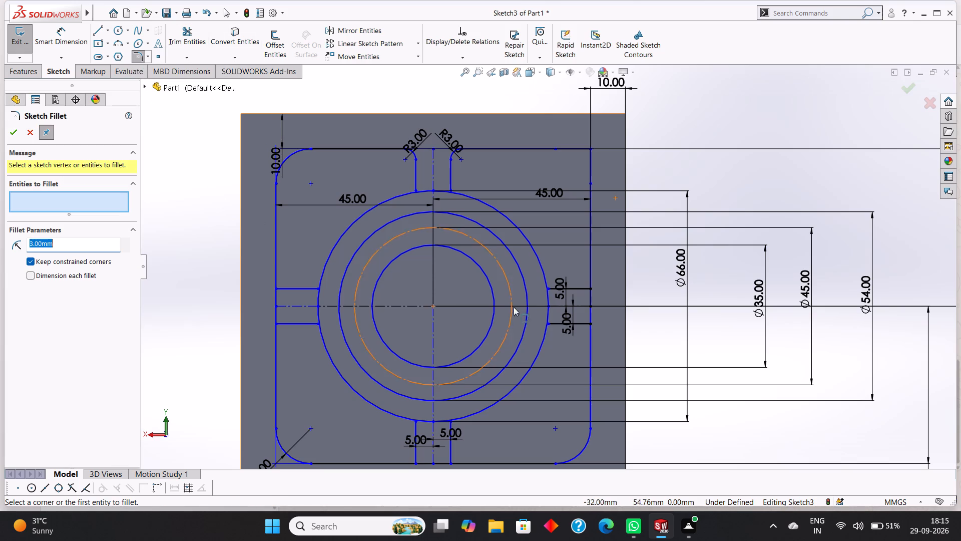
{"action": "left_click", "coordinate": [590, 261]}
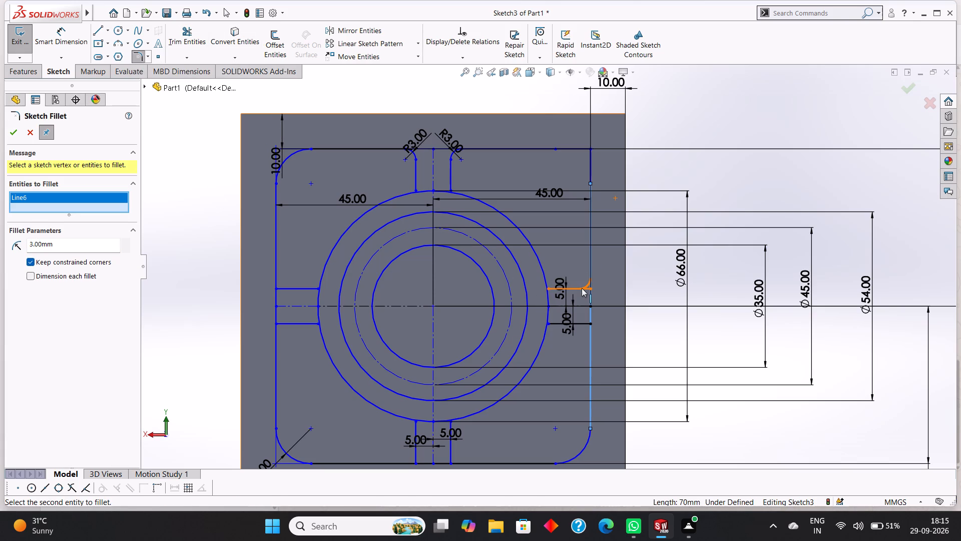
{"action": "left_click", "coordinate": [582, 289]}
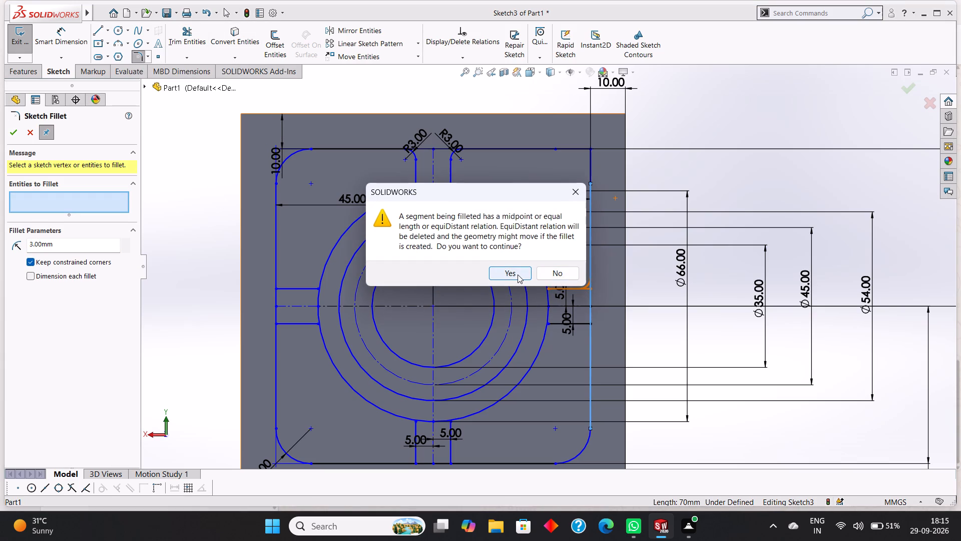
{"action": "left_click", "coordinate": [518, 275]}
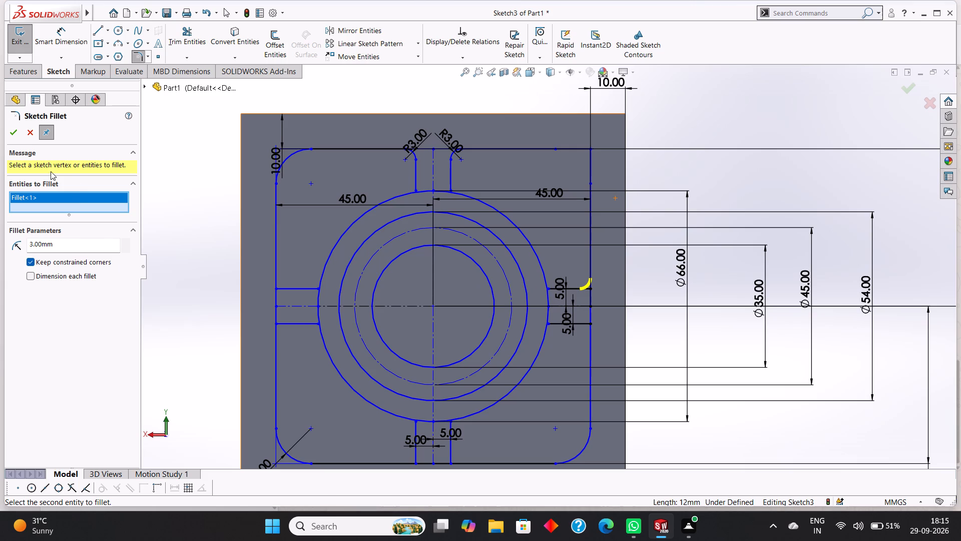
{"action": "left_click", "coordinate": [11, 137]}
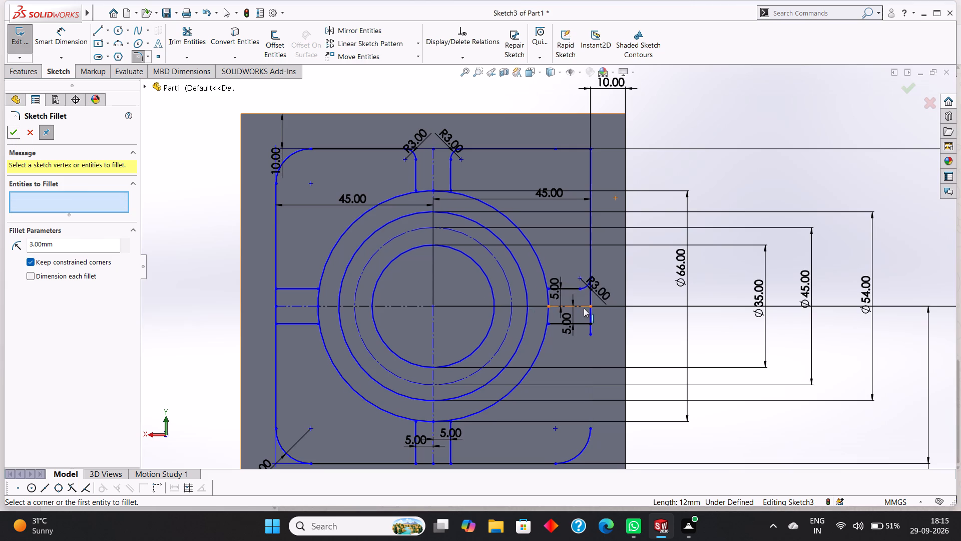
{"action": "scroll", "coordinate": [584, 317], "scroll_direction": "down", "scroll_amount": 1}
{"action": "scroll", "coordinate": [585, 328], "scroll_direction": "up", "scroll_amount": 1}
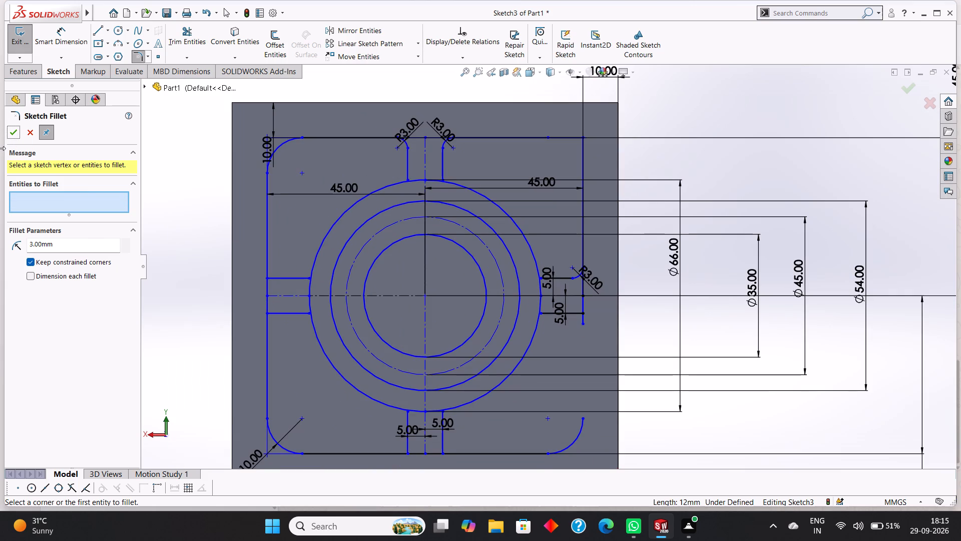
{"action": "left_click", "coordinate": [13, 132]}
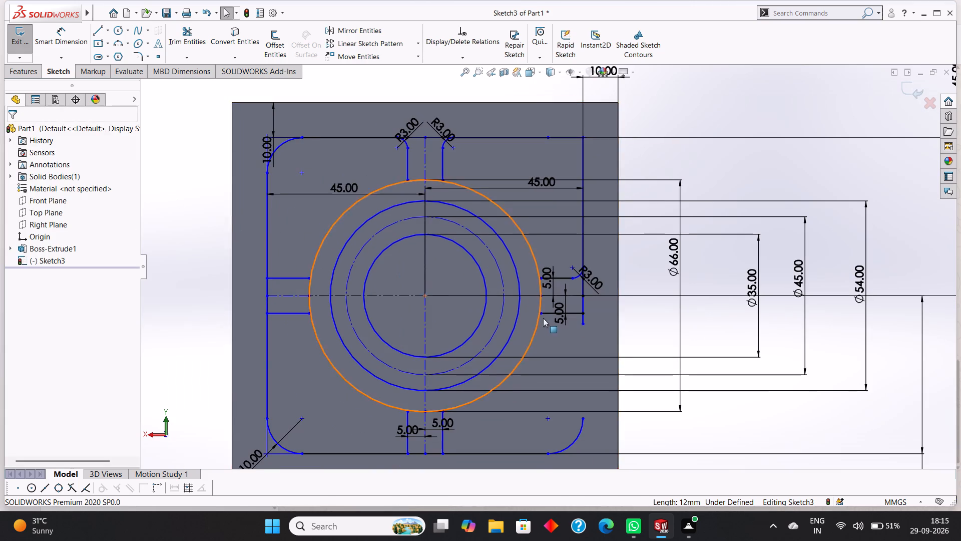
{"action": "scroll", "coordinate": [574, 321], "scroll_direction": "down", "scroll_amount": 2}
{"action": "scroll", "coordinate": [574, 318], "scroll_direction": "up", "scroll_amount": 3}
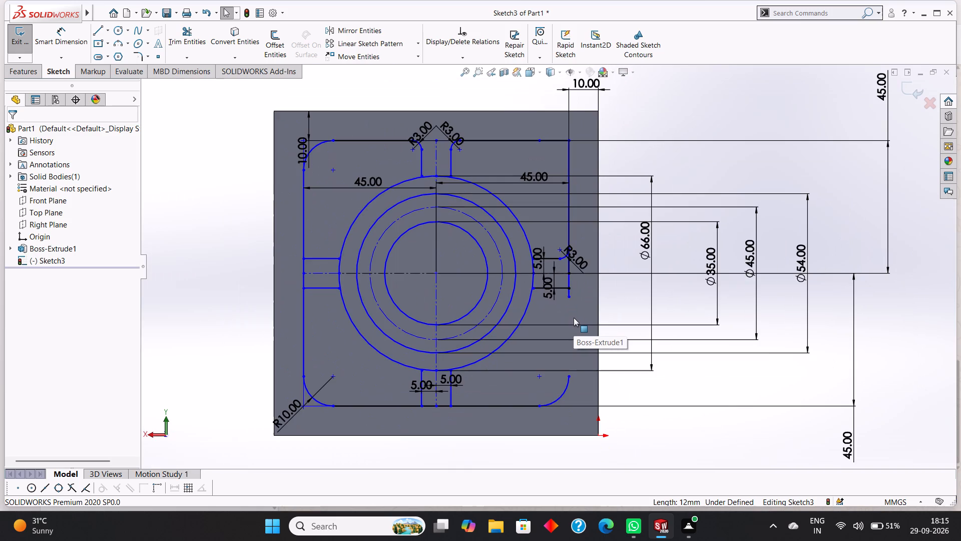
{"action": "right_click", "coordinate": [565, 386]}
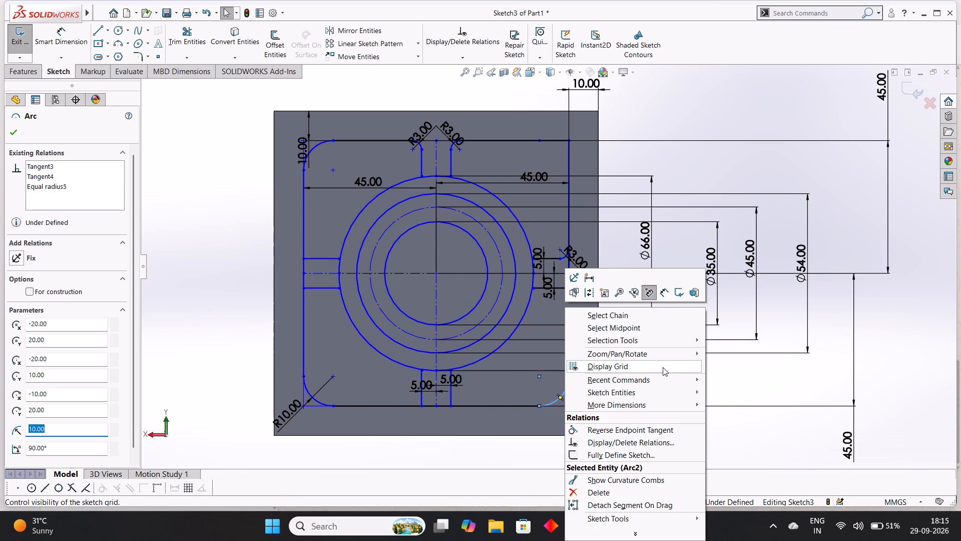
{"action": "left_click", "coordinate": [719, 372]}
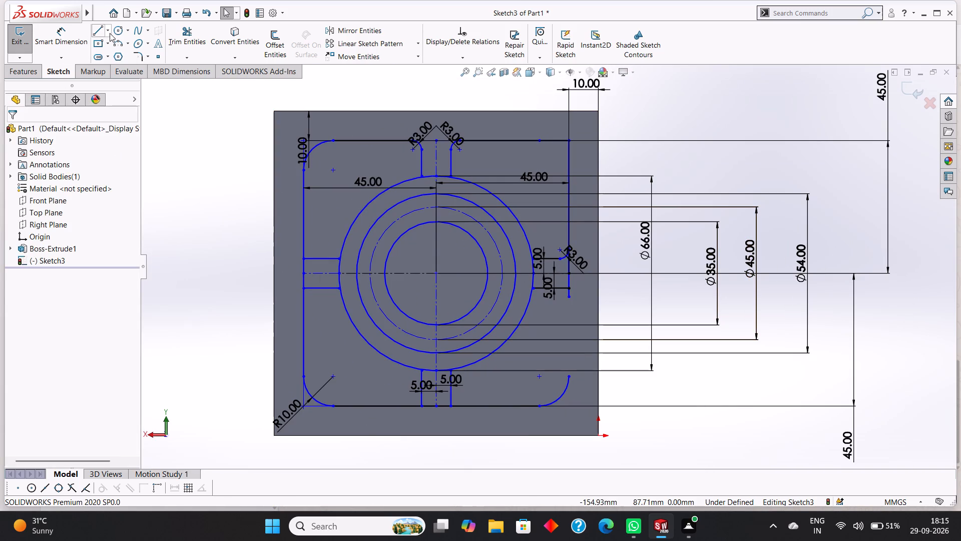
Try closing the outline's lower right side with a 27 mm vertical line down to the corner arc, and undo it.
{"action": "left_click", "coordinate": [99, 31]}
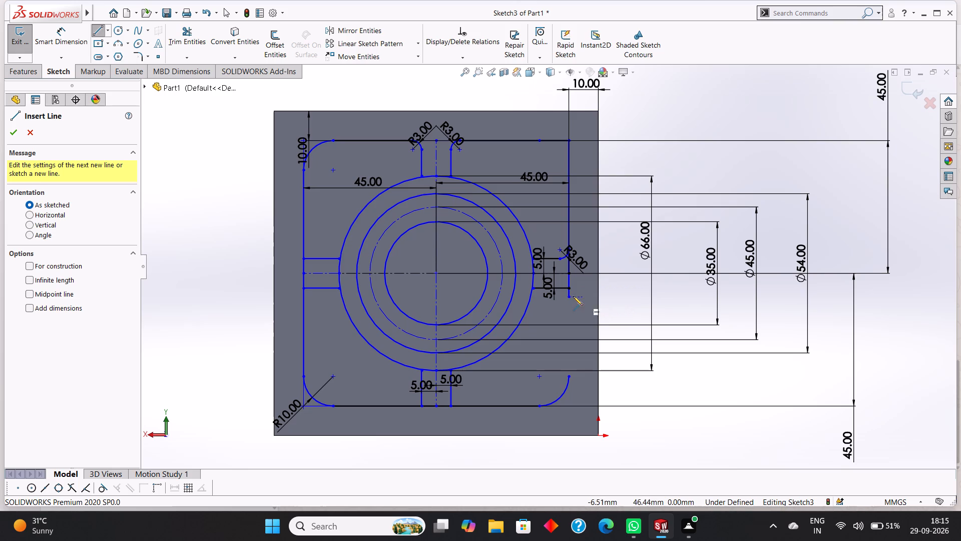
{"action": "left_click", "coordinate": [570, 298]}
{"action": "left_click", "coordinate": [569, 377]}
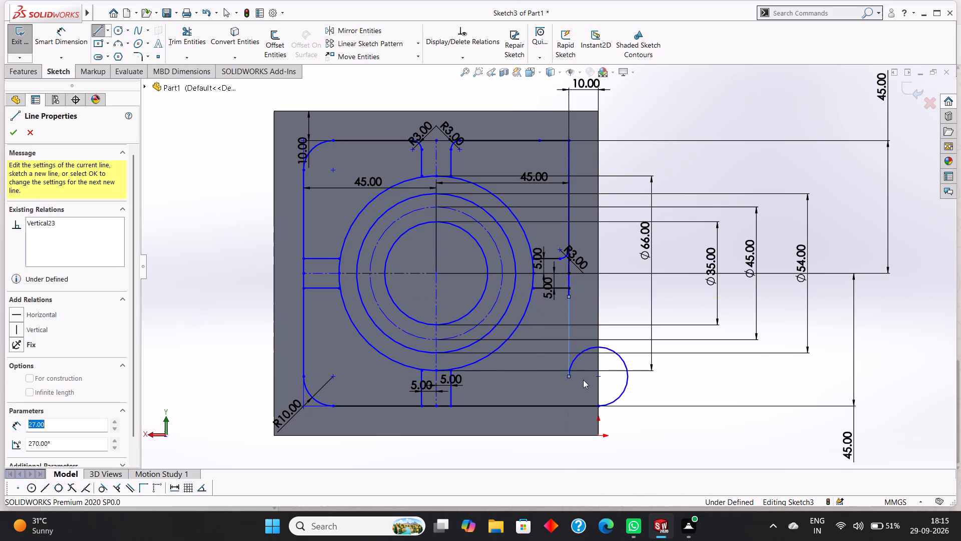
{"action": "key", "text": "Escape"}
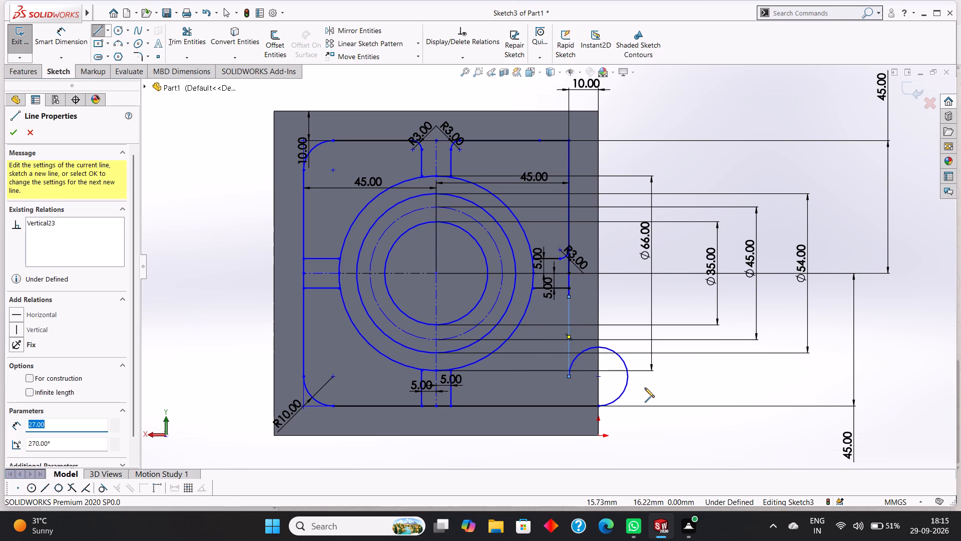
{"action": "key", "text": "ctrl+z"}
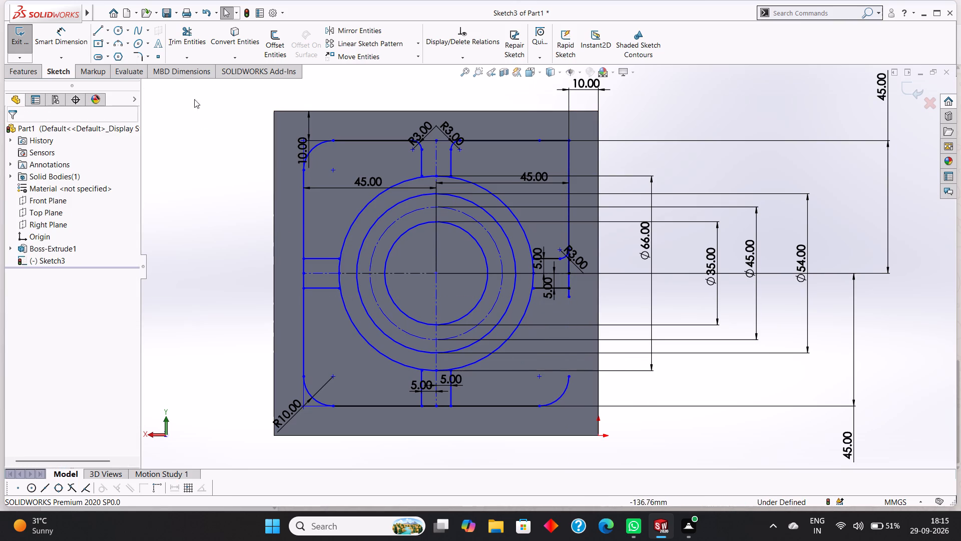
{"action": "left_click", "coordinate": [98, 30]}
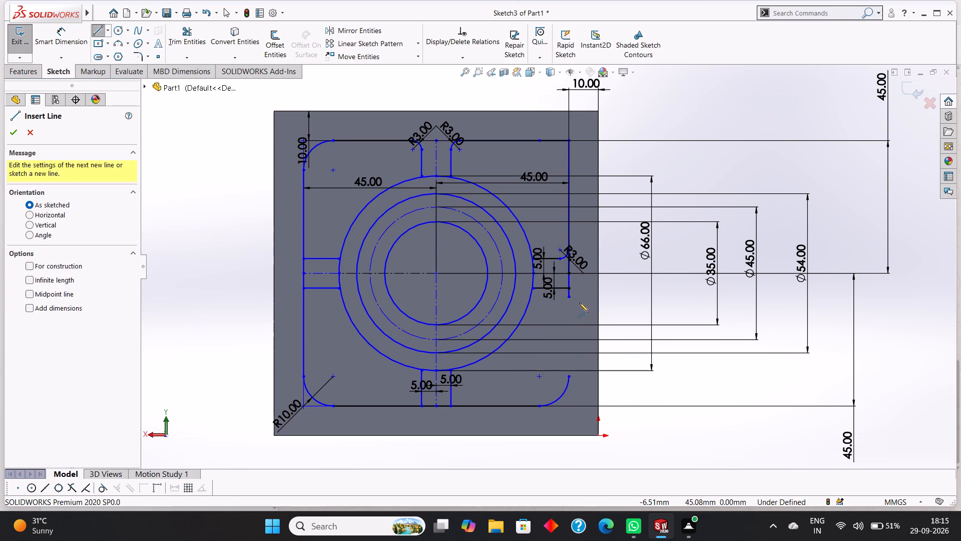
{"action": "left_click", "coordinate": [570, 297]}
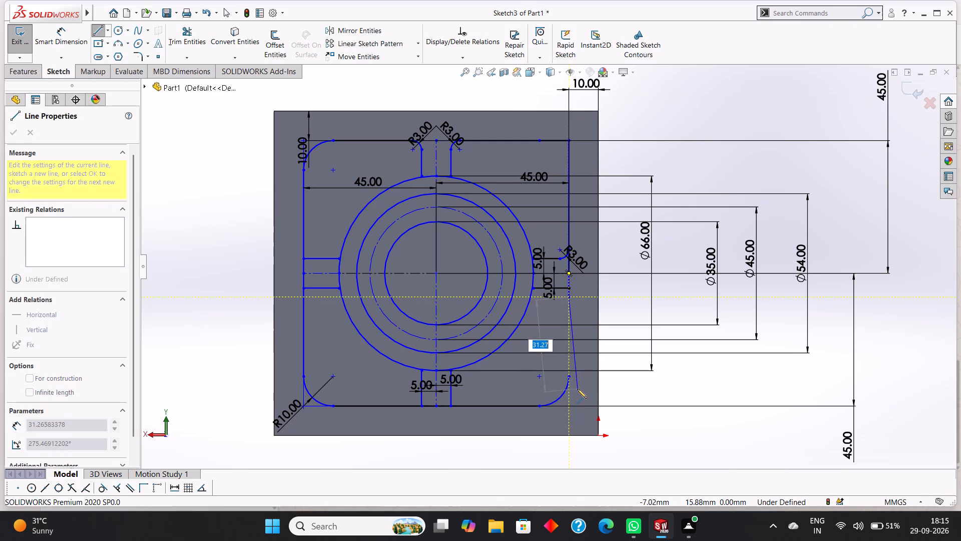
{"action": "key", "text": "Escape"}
Delete the outline's lower-right corner arc.
{"action": "right_click", "coordinate": [563, 391]}
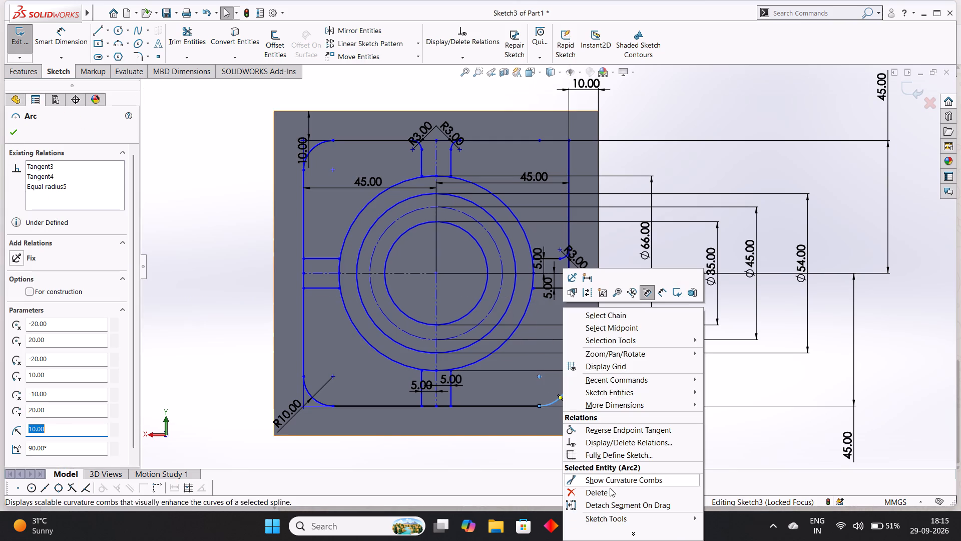
{"action": "left_click", "coordinate": [612, 492]}
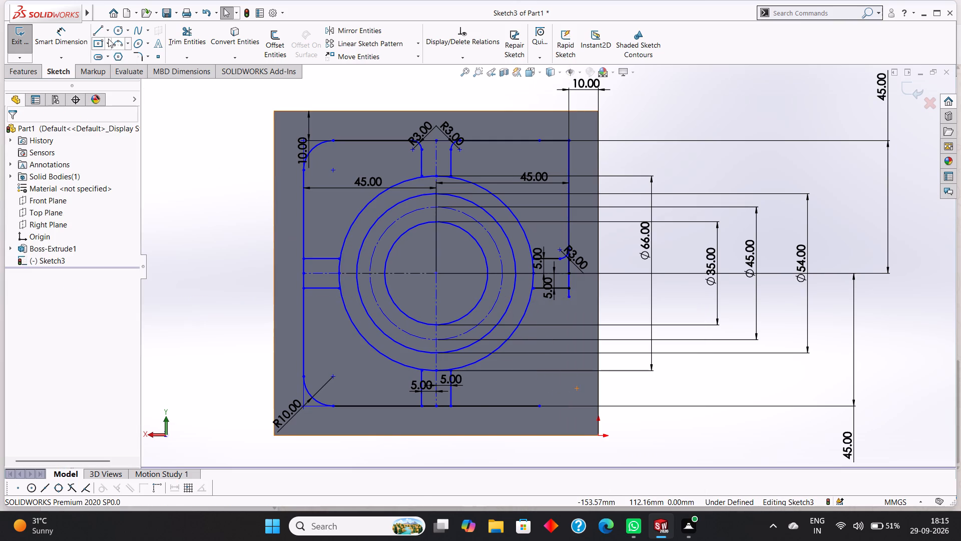
Close the outline's lower-right corner with a 37 mm vertical line and a short horizontal line joining the bottom line's end at a sharp corner.
{"action": "left_click_drag", "start_coordinate": [104, 36], "coordinate": [145, 41]}
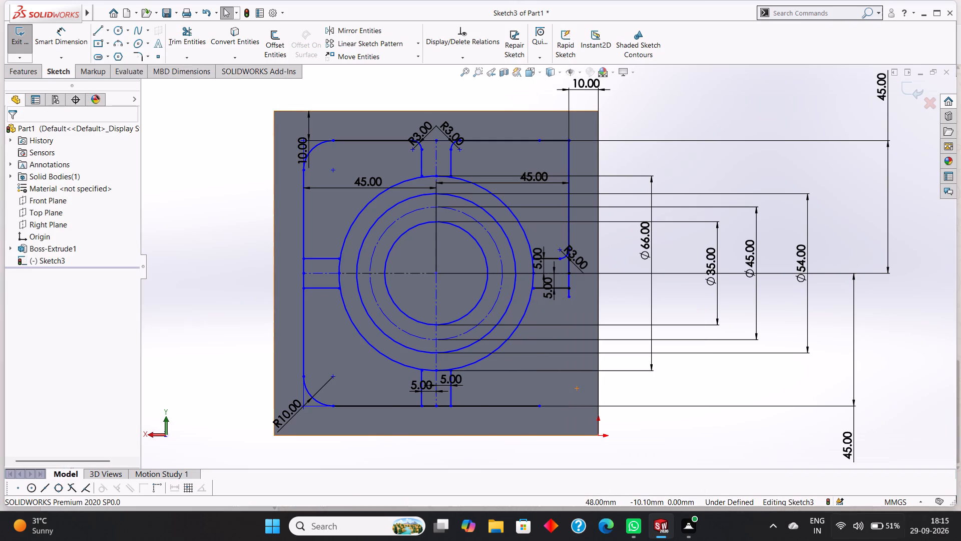
{"action": "left_click", "coordinate": [99, 31]}
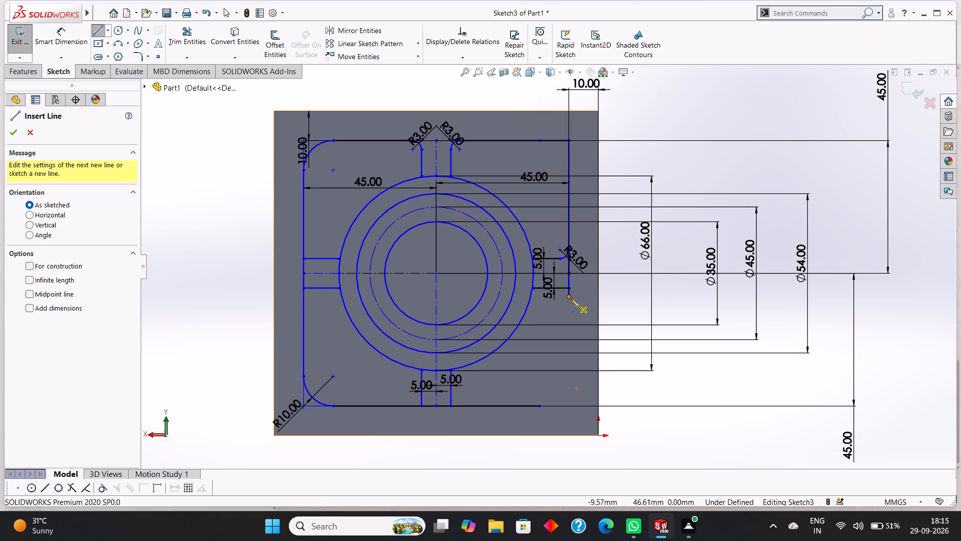
{"action": "left_click", "coordinate": [571, 298]}
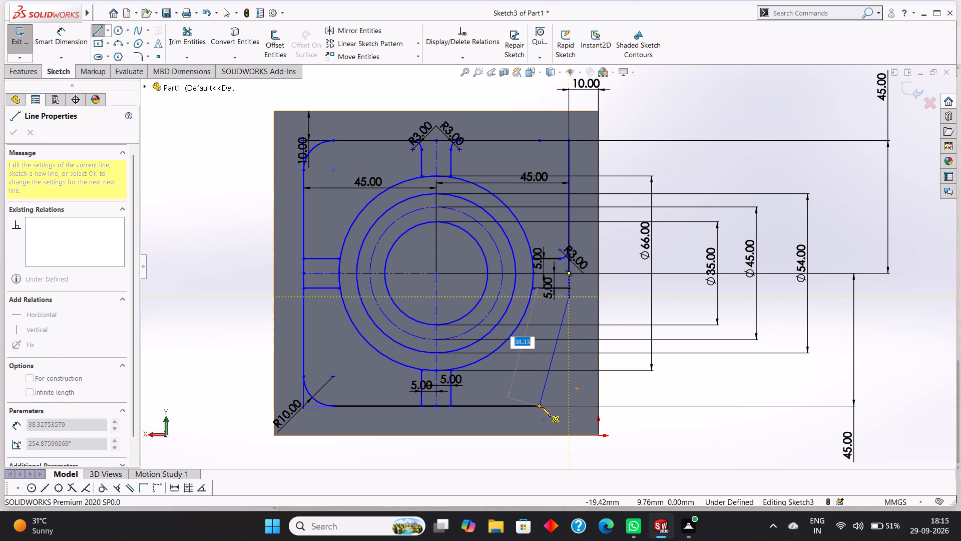
{"action": "left_click", "coordinate": [569, 406]}
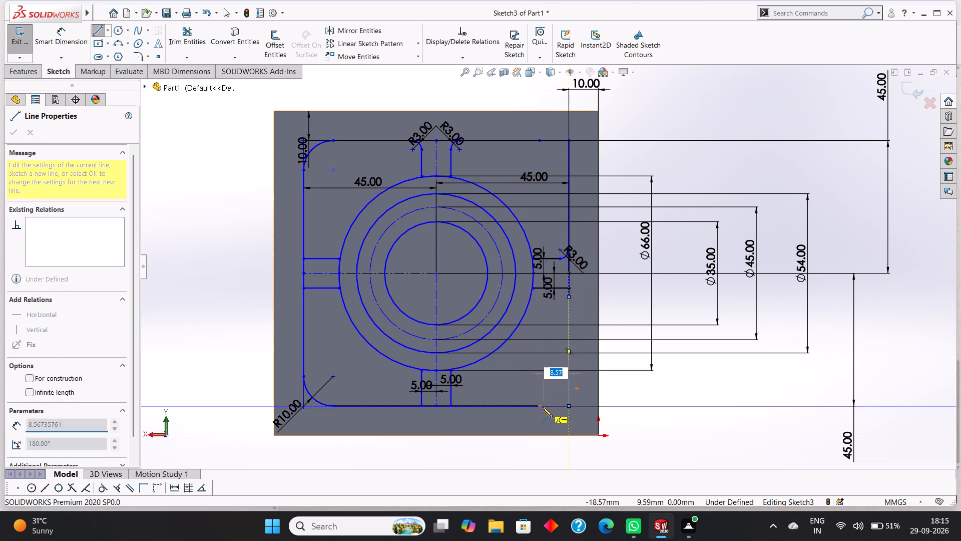
{"action": "left_click", "coordinate": [540, 406]}
{"action": "right_click", "coordinate": [548, 413]}
{"action": "left_click", "coordinate": [571, 417]}
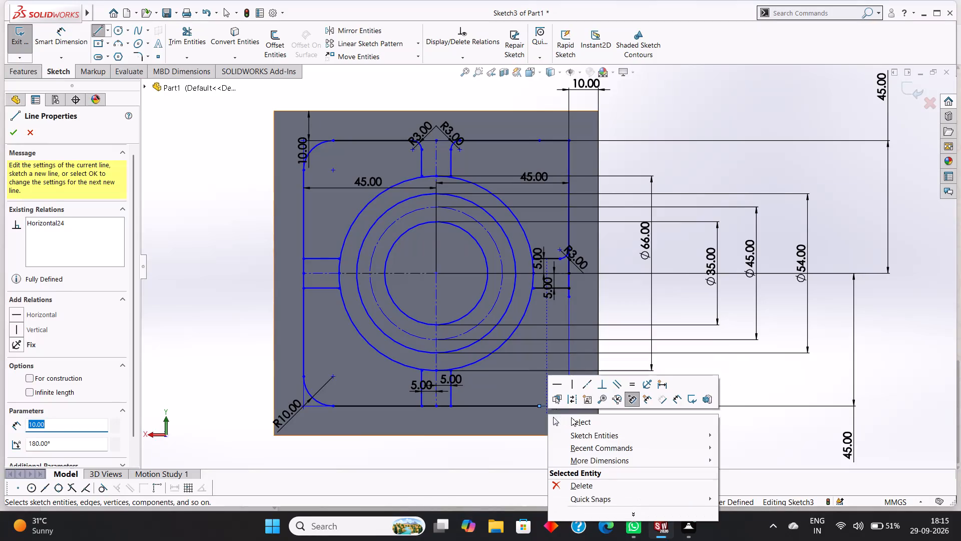
Delete the outline's right-side lines across the right rib's end and above it, up to the upper-right corner.
{"action": "right_click", "coordinate": [568, 266]}
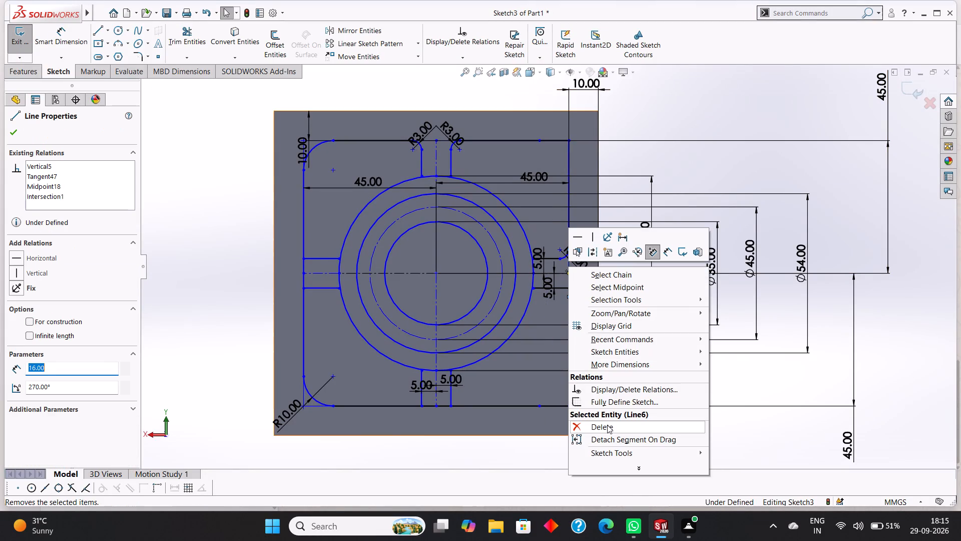
{"action": "left_click", "coordinate": [607, 425]}
{"action": "left_click", "coordinate": [416, 258]}
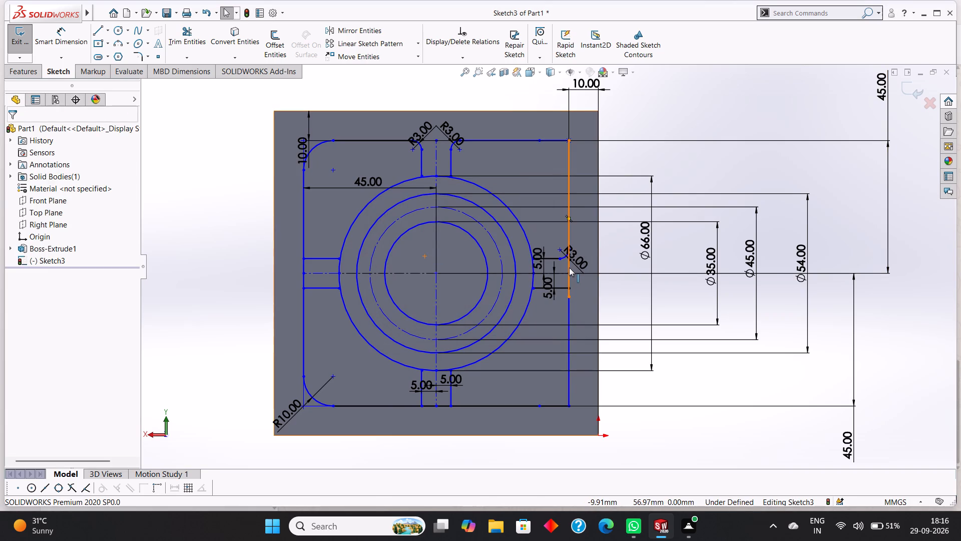
{"action": "right_click", "coordinate": [567, 194]}
{"action": "left_click", "coordinate": [602, 353]}
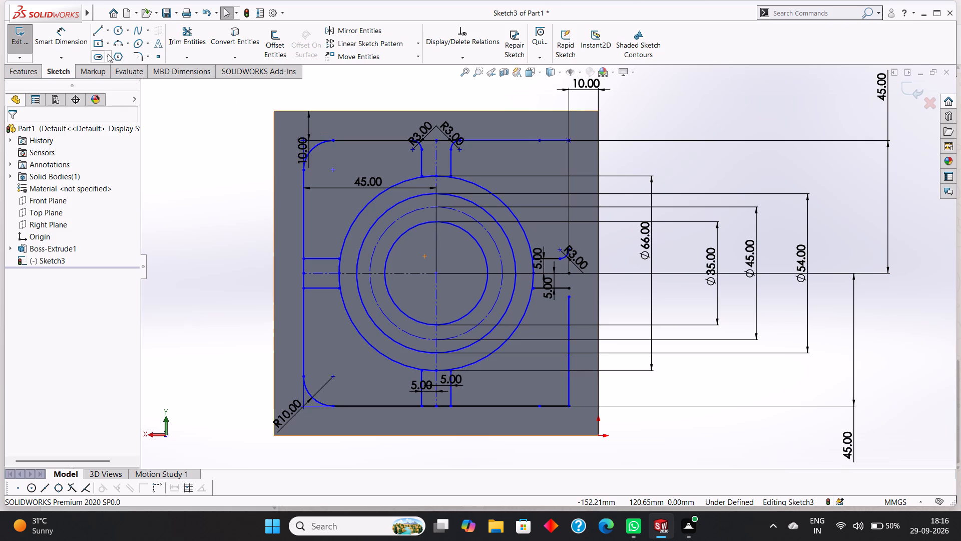
Draw a 37 mm vertical line from the right rib's fillet up to the outline's upper-right corner.
{"action": "left_click_drag", "start_coordinate": [95, 30], "coordinate": [99, 29]}
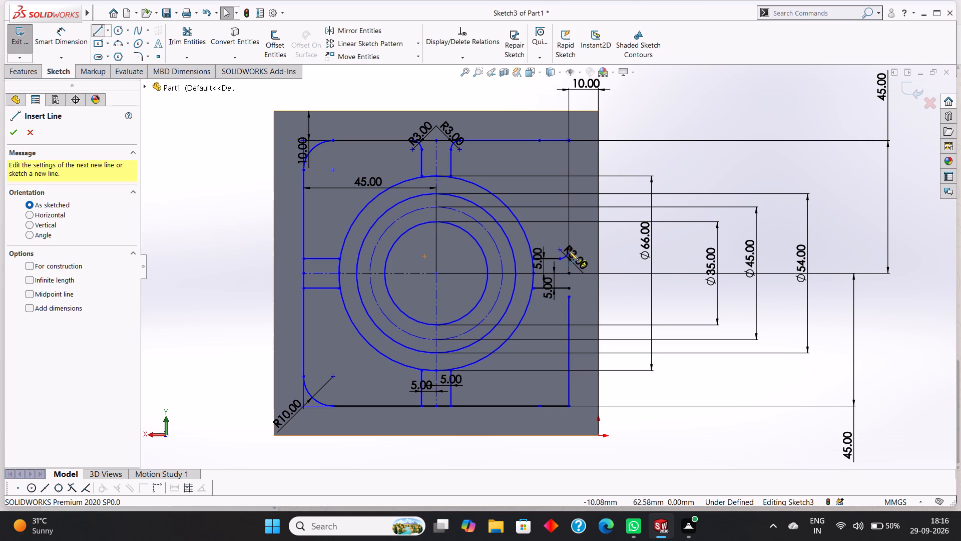
{"action": "scroll", "coordinate": [571, 245], "scroll_direction": "down", "scroll_amount": 4}
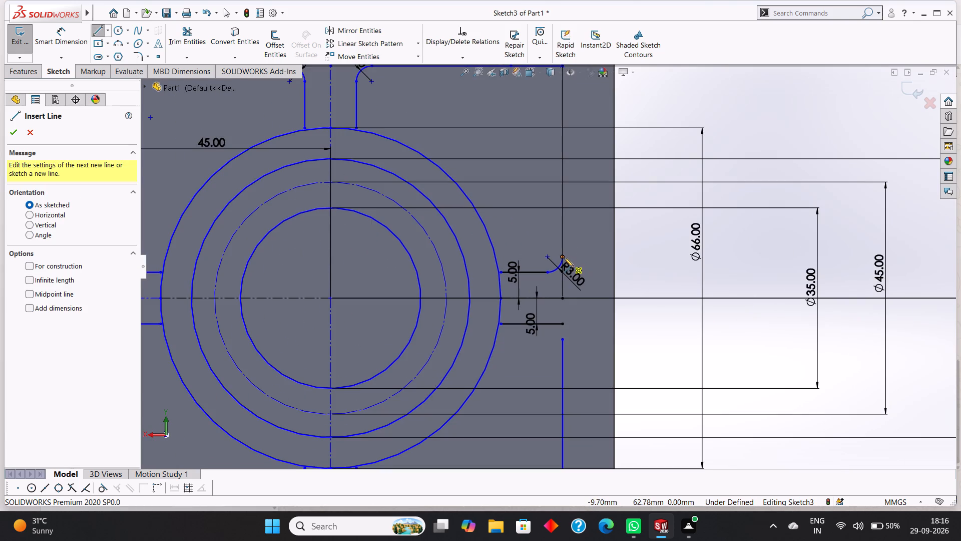
{"action": "left_click", "coordinate": [563, 255]}
{"action": "scroll", "coordinate": [567, 215], "scroll_direction": "up", "scroll_amount": 3}
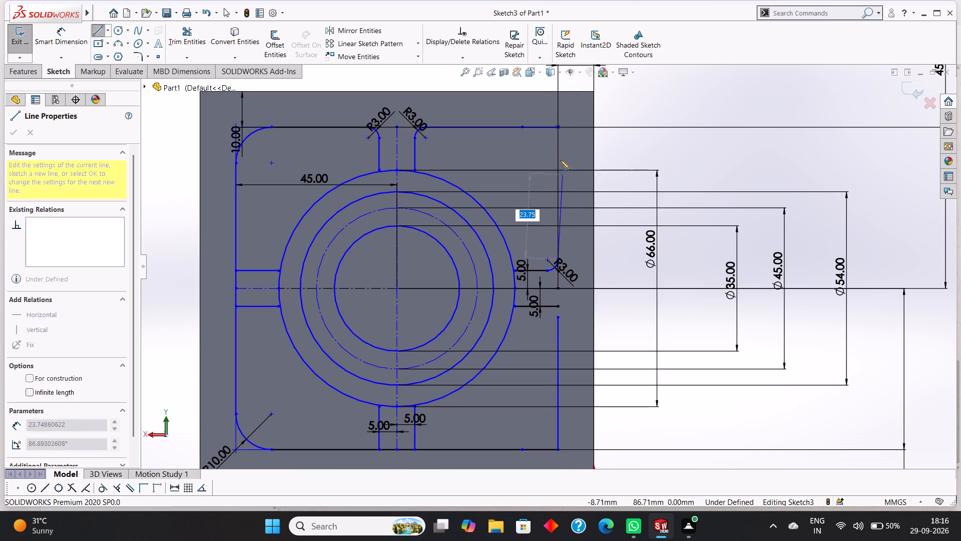
{"action": "left_click", "coordinate": [557, 128]}
{"action": "right_click", "coordinate": [564, 137]}
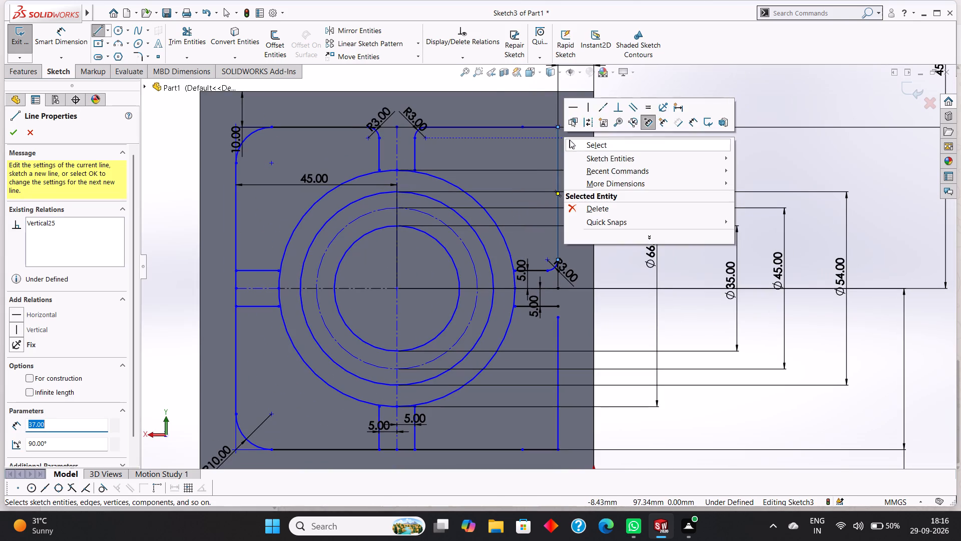
{"action": "left_click", "coordinate": [581, 142]}
Delete the 10 mm and 27 mm horizontal segments of the outline's top line between the top rib and the upper-right corner.
{"action": "scroll", "coordinate": [587, 240], "scroll_direction": "up", "scroll_amount": 1}
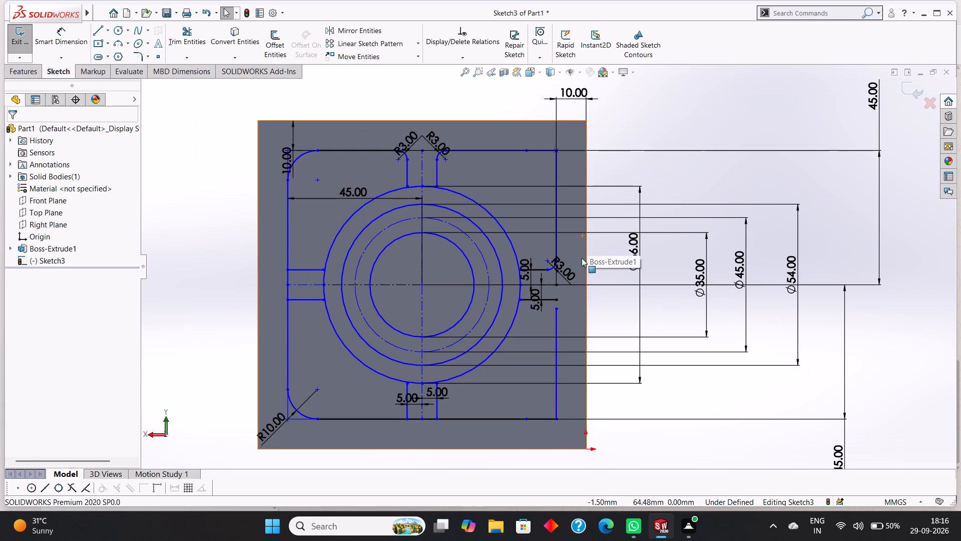
{"action": "right_click", "coordinate": [535, 150]}
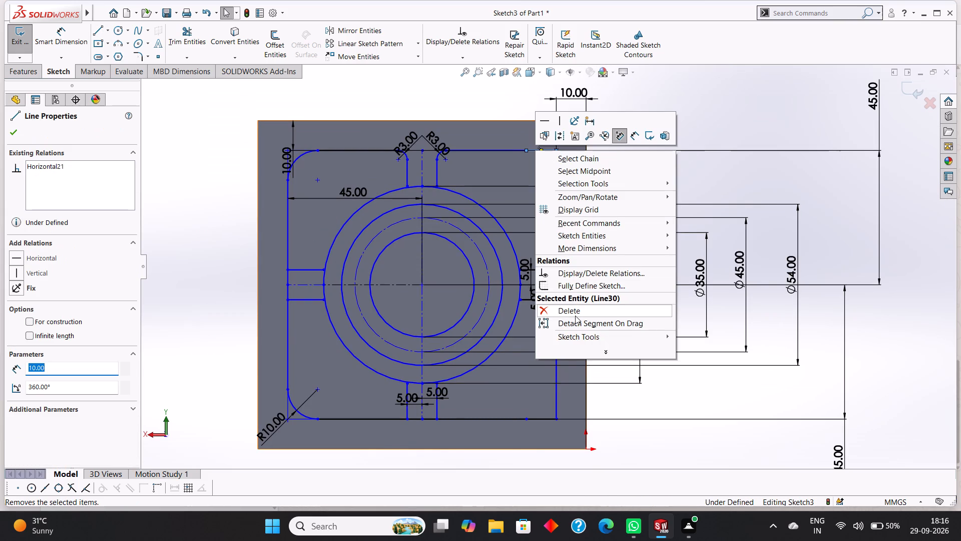
{"action": "left_click", "coordinate": [575, 316]}
{"action": "right_click", "coordinate": [502, 149]}
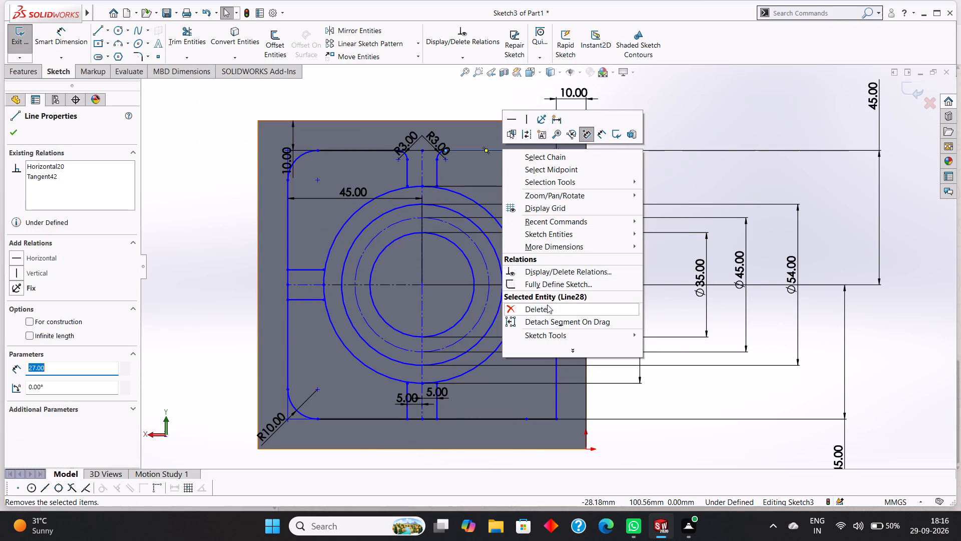
{"action": "left_click", "coordinate": [547, 305]}
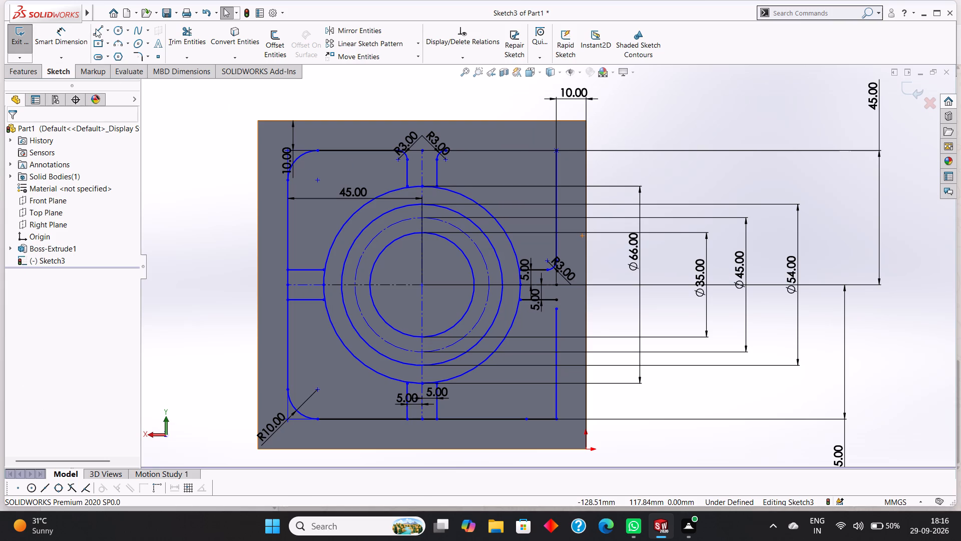
Draw a single 37 mm horizontal line from the top rib's right fillet to the outline's upper-right corner.
{"action": "left_click", "coordinate": [96, 29]}
{"action": "left_click", "coordinate": [447, 150]}
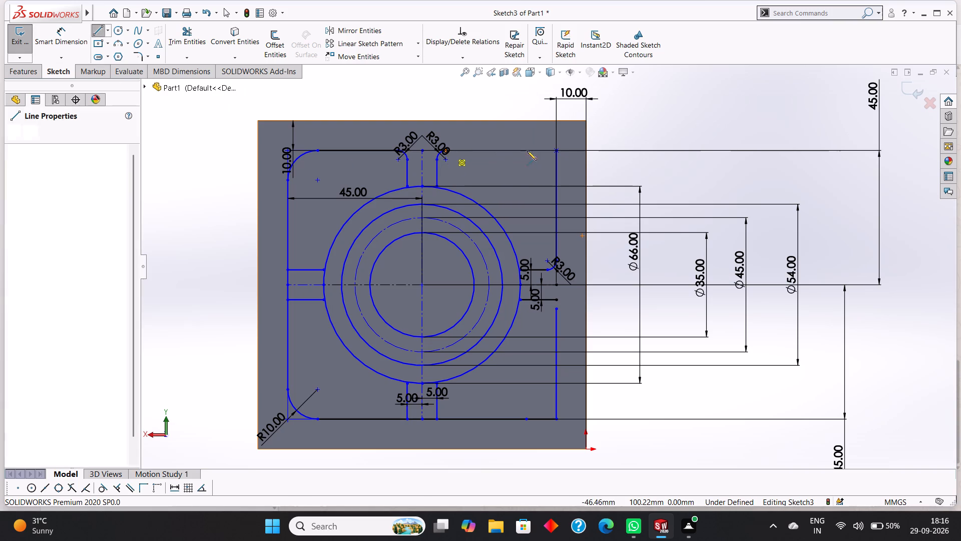
{"action": "left_click", "coordinate": [555, 150]}
{"action": "right_click", "coordinate": [529, 134]}
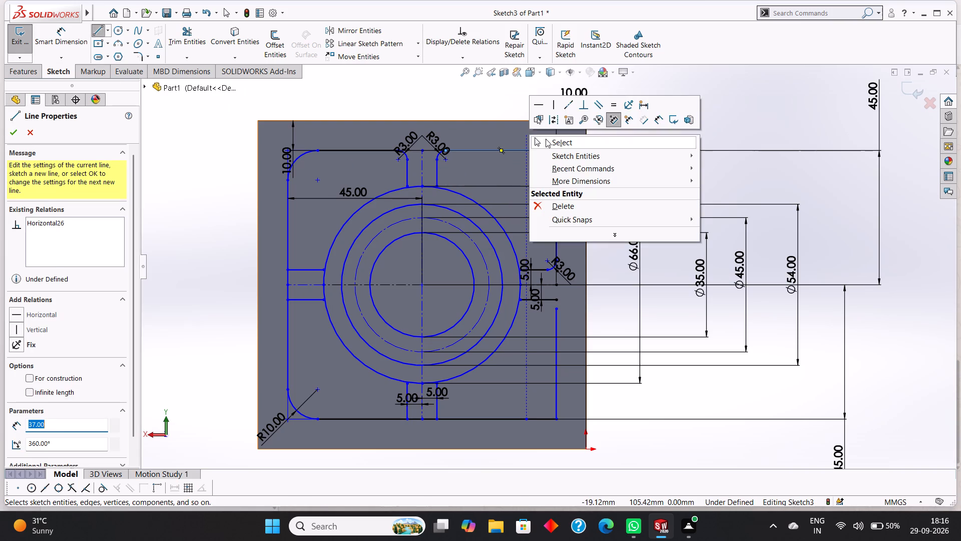
{"action": "left_click", "coordinate": [549, 139]}
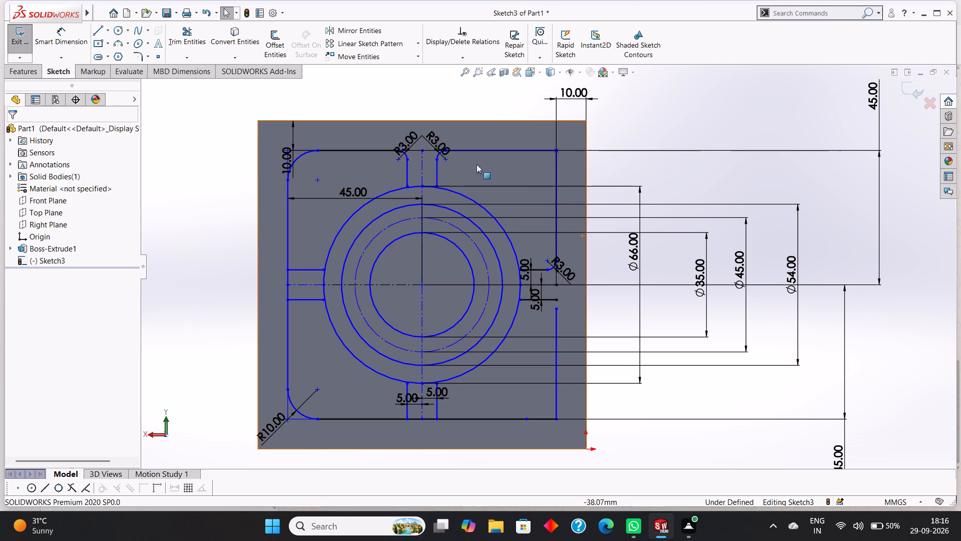
Delete the outline's 37 mm vertical line below the right rib.
{"action": "scroll", "coordinate": [532, 200], "scroll_direction": "up", "scroll_amount": 1}
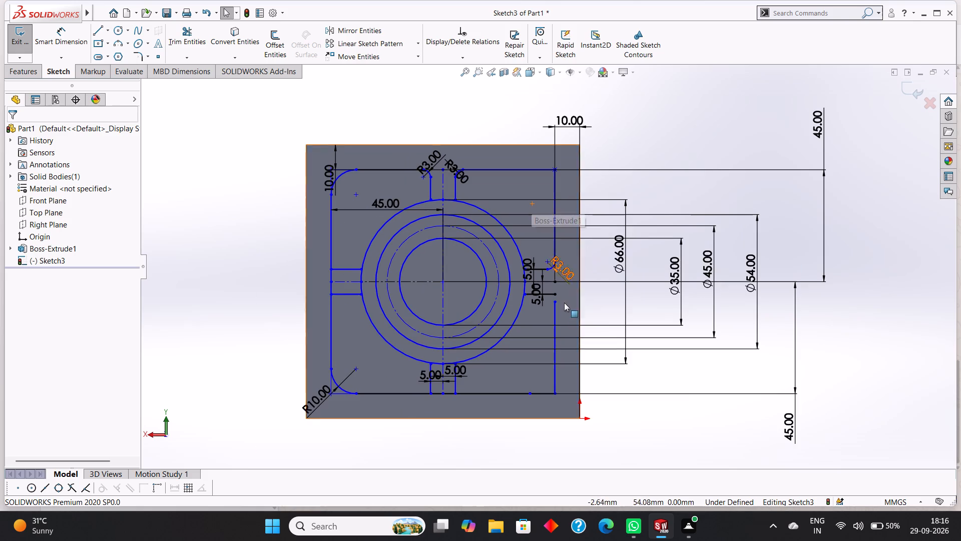
{"action": "scroll", "coordinate": [554, 298], "scroll_direction": "down", "scroll_amount": 2}
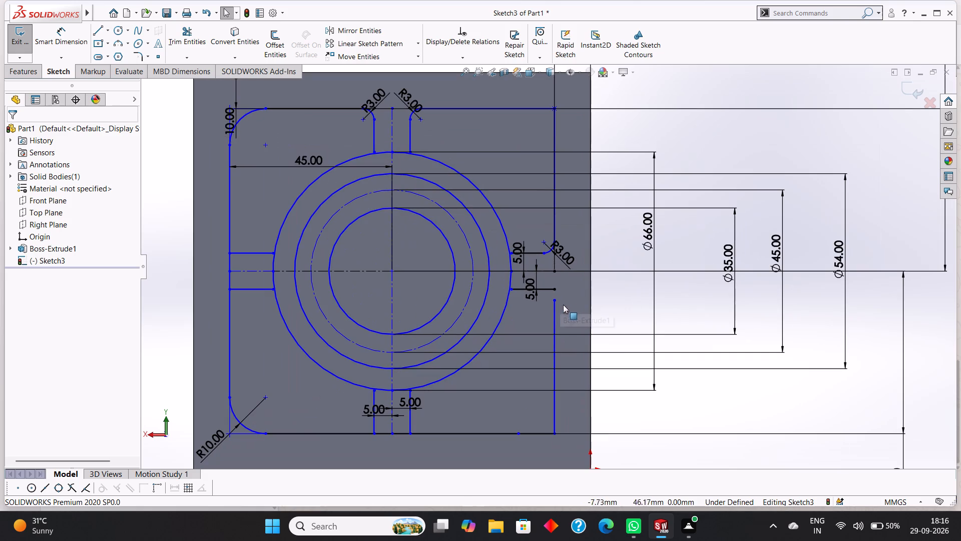
{"action": "right_click", "coordinate": [553, 308]}
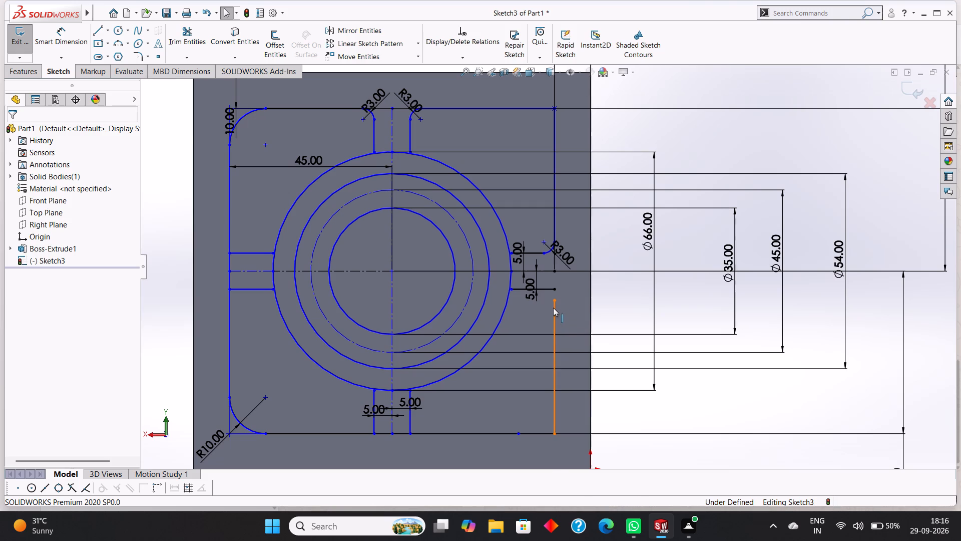
{"action": "left_click", "coordinate": [588, 469]}
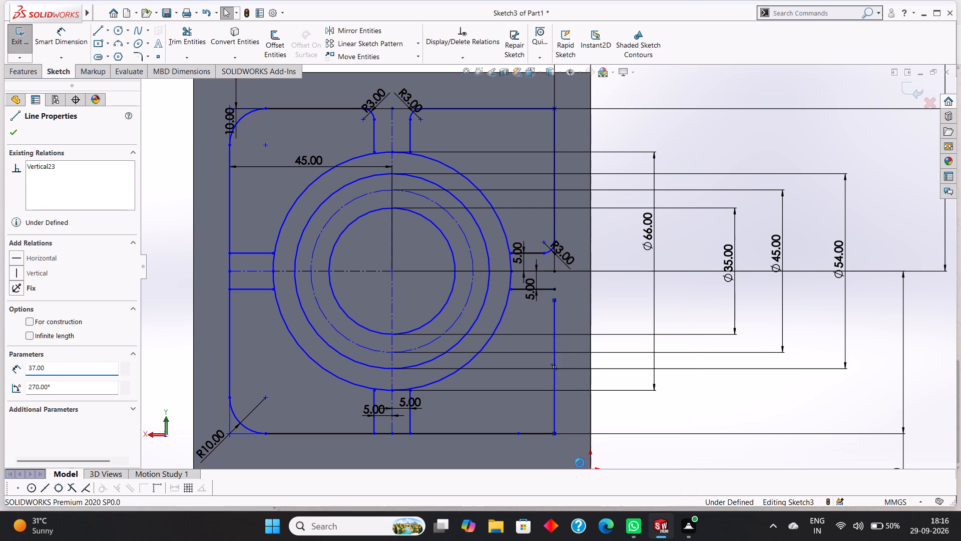
Draw a vertical line from the outline's lower-right corner up to the outer end of the right rib's lower line.
{"action": "left_click", "coordinate": [94, 30]}
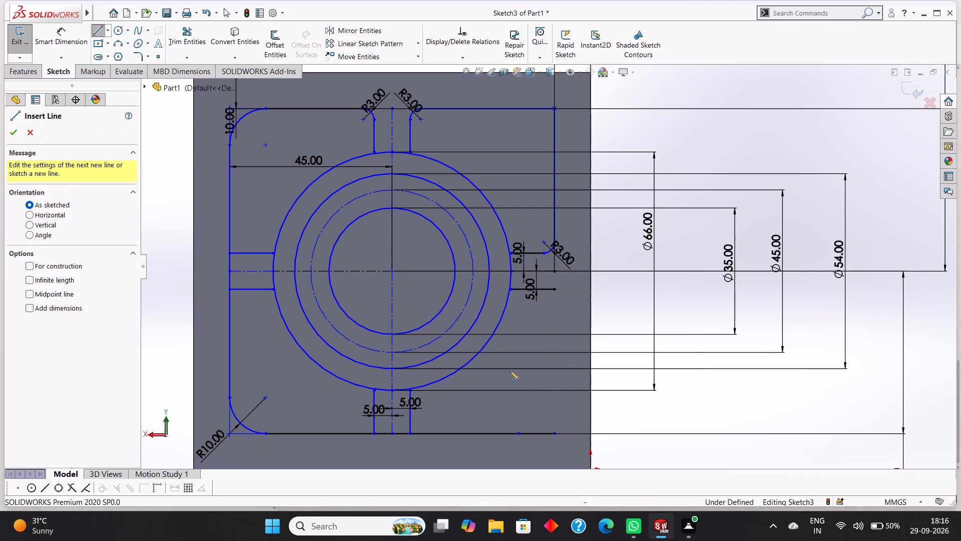
{"action": "left_click", "coordinate": [554, 433]}
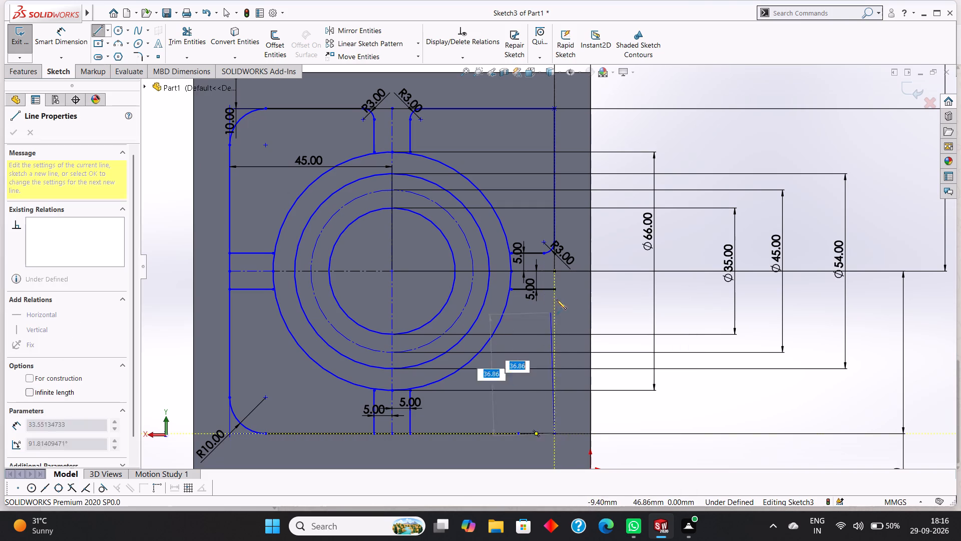
{"action": "left_click", "coordinate": [554, 291]}
{"action": "right_click", "coordinate": [561, 299]}
{"action": "left_click", "coordinate": [582, 305]}
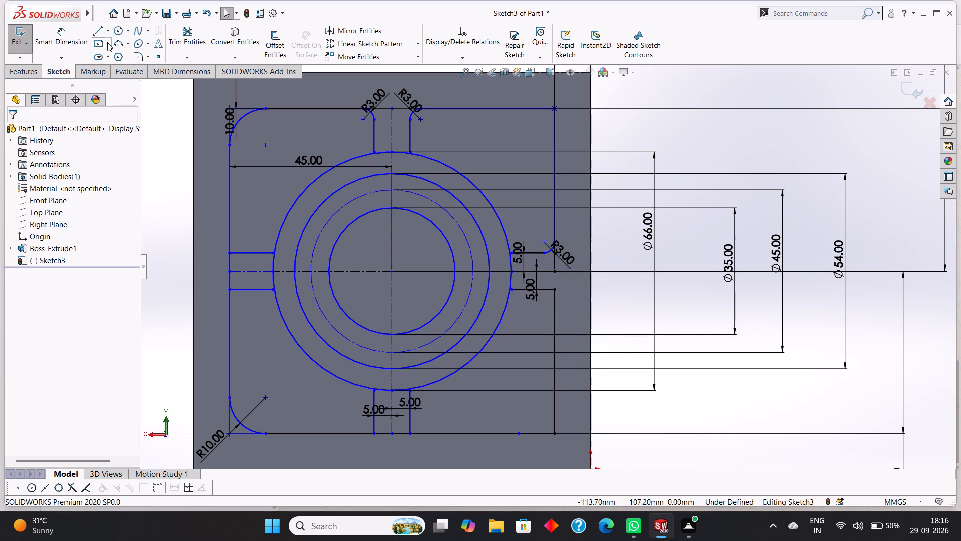
Add a 3 mm sketch fillet between the right rib's lower line and the outline's right vertical line.
{"action": "left_click", "coordinate": [146, 58]}
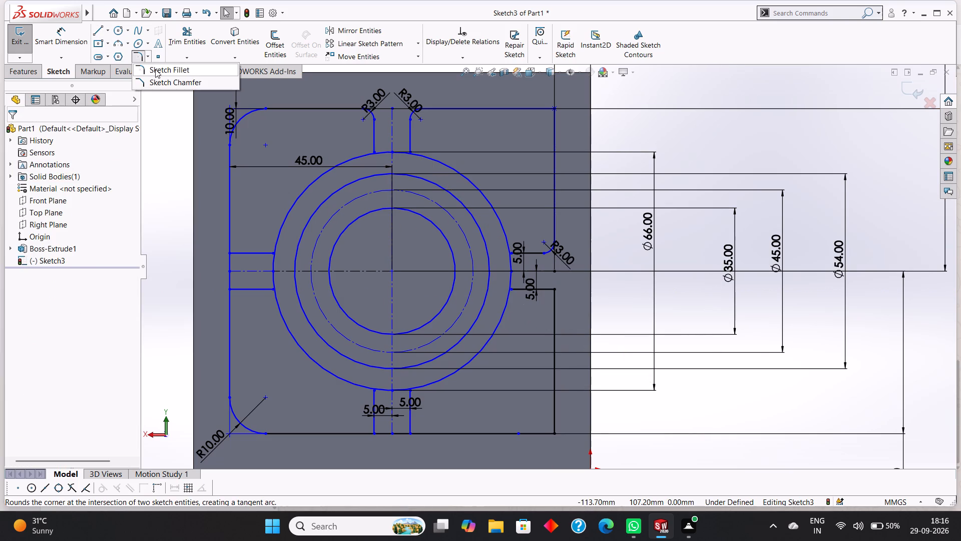
{"action": "left_click", "coordinate": [155, 69]}
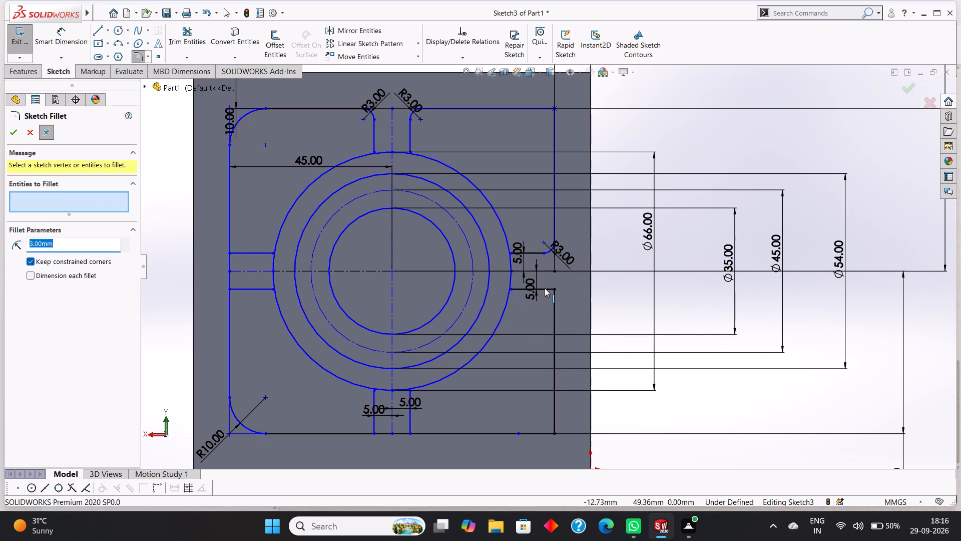
{"action": "left_click", "coordinate": [545, 288]}
{"action": "left_click", "coordinate": [553, 303]}
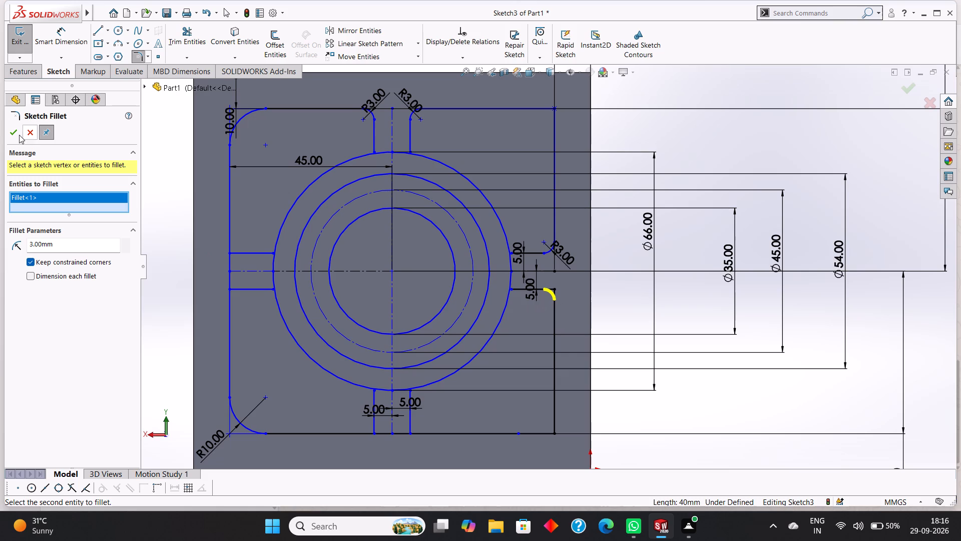
{"action": "left_click", "coordinate": [16, 132]}
{"action": "scroll", "coordinate": [501, 284], "scroll_direction": "up", "scroll_amount": 2}
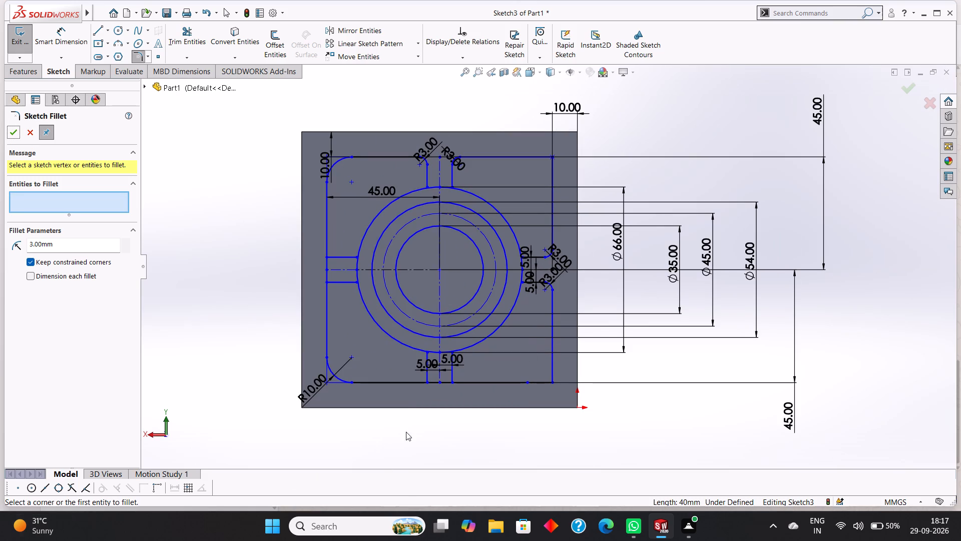
{"action": "right_click", "coordinate": [539, 384]}
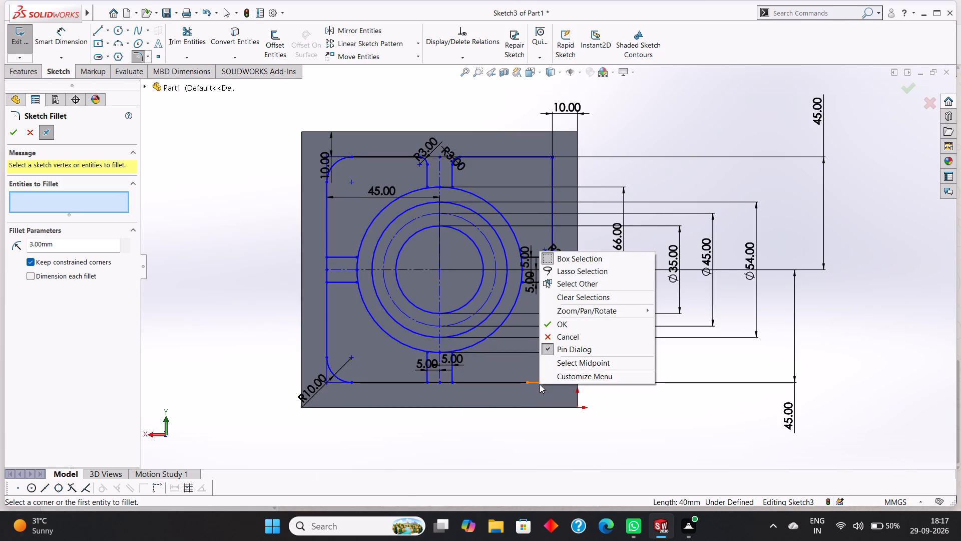
{"action": "left_click", "coordinate": [18, 128]}
{"action": "left_click", "coordinate": [16, 133]}
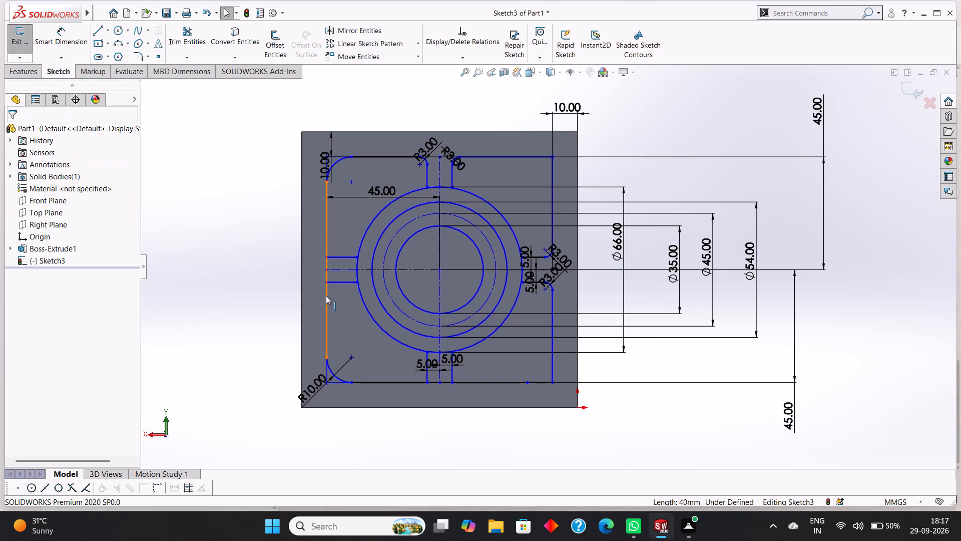
Delete the 10 mm and 70 mm horizontal segments that form the outline's bottom line.
{"action": "right_click", "coordinate": [537, 383]}
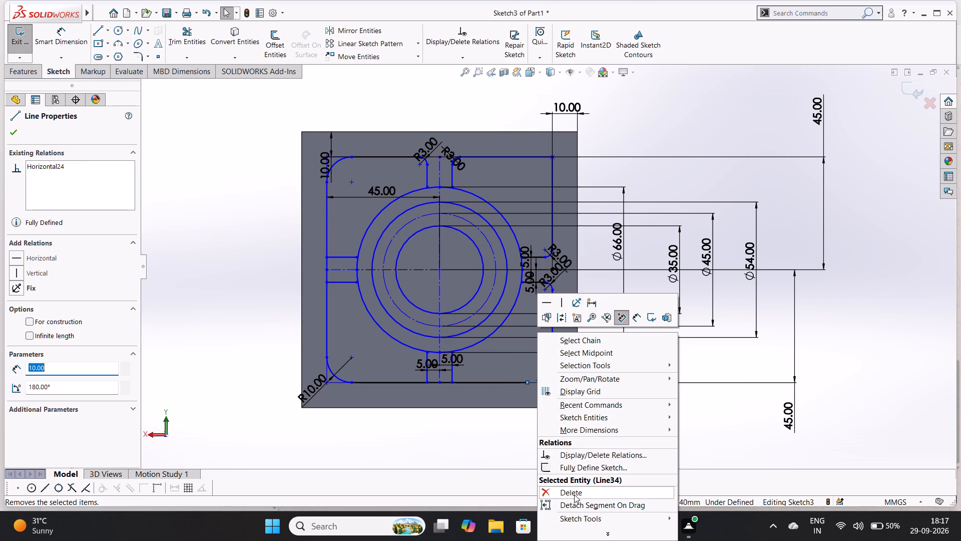
{"action": "left_click", "coordinate": [574, 494]}
{"action": "right_click", "coordinate": [503, 381]}
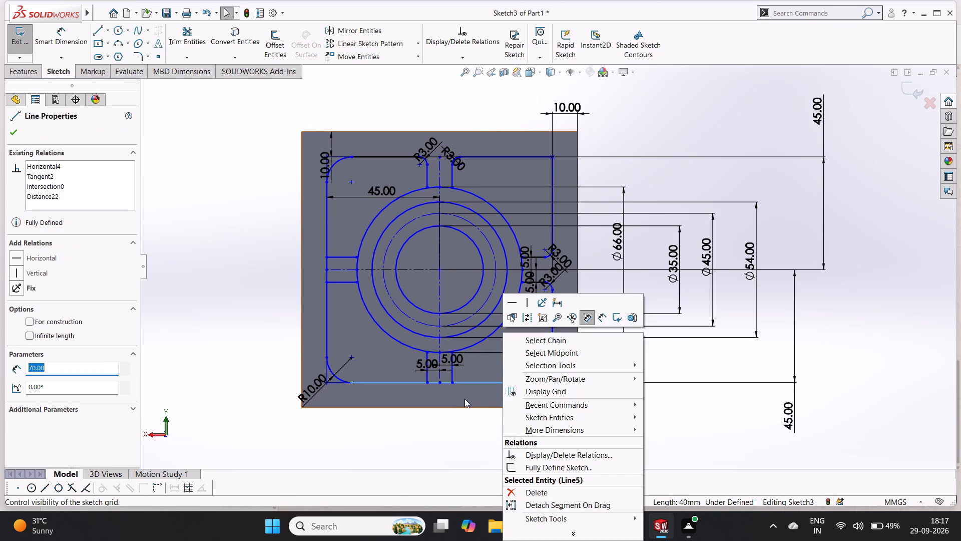
{"action": "left_click", "coordinate": [547, 493]}
{"action": "left_click", "coordinate": [418, 263]}
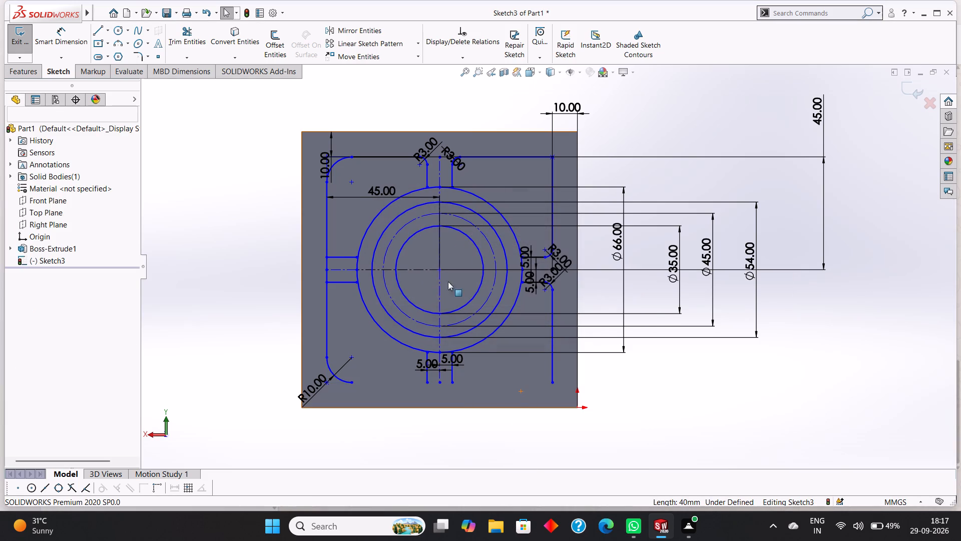
Draw an 80 mm horizontal line from the outline's lower-right corner to the bottom end of the lower-left corner arc.
{"action": "left_click", "coordinate": [98, 32]}
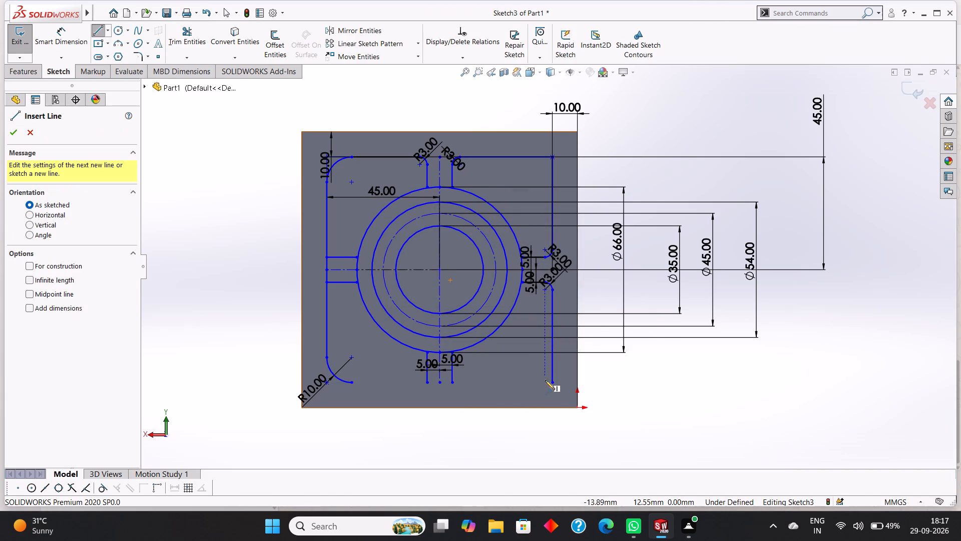
{"action": "left_click", "coordinate": [554, 383]}
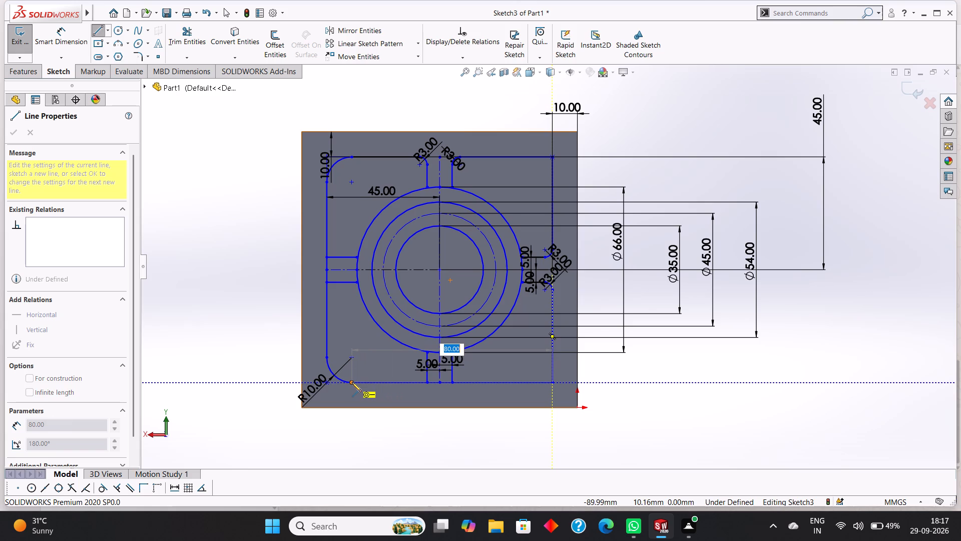
{"action": "left_click", "coordinate": [350, 382]}
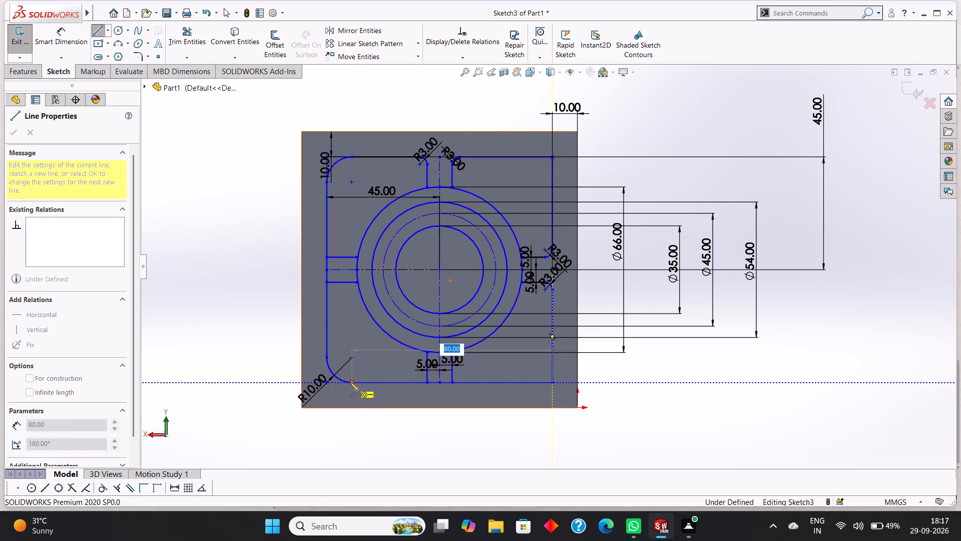
{"action": "right_click", "coordinate": [354, 390]}
{"action": "left_click", "coordinate": [381, 398]}
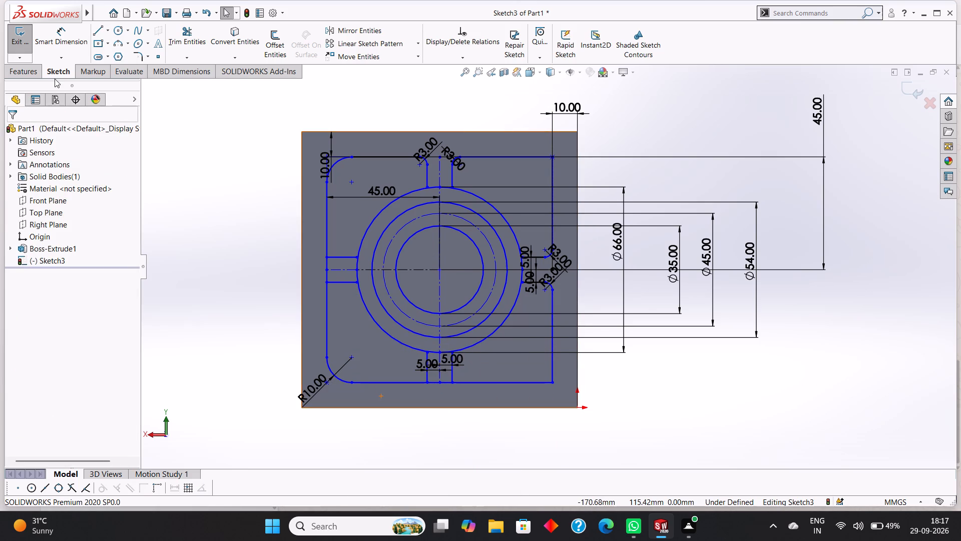
Add a 3 mm sketch fillet between the bottom rib's right line and the outline's bottom line.
{"action": "left_click", "coordinate": [134, 56]}
{"action": "left_click", "coordinate": [467, 383]}
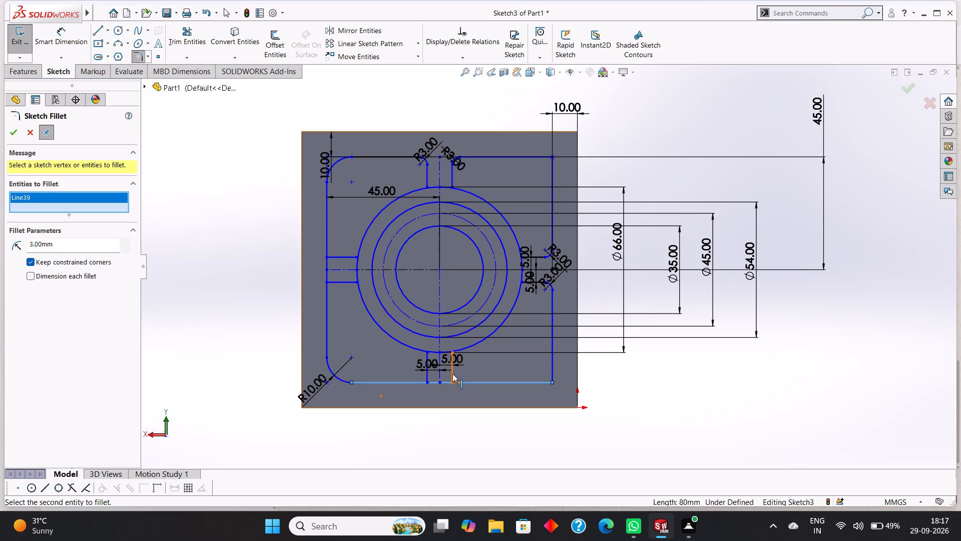
{"action": "left_click", "coordinate": [452, 373]}
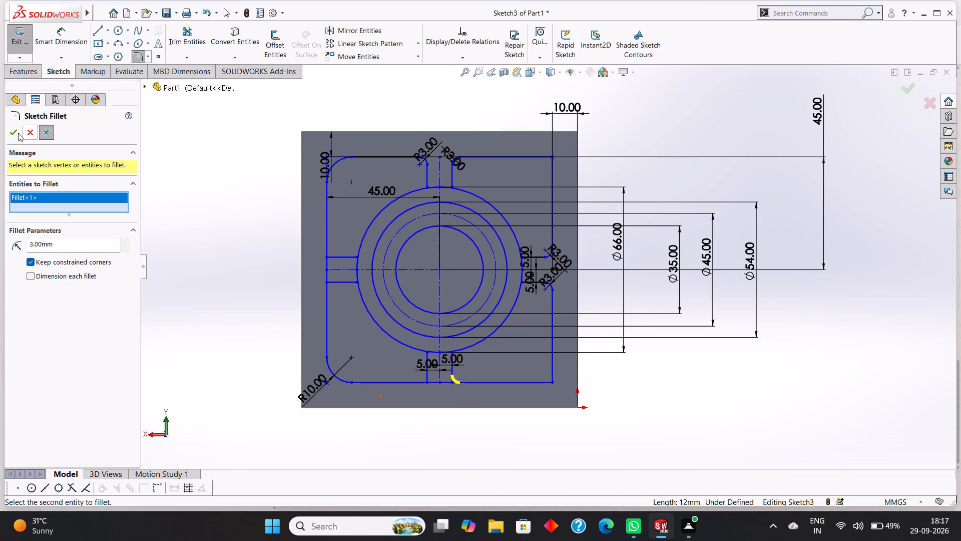
{"action": "left_click", "coordinate": [18, 133]}
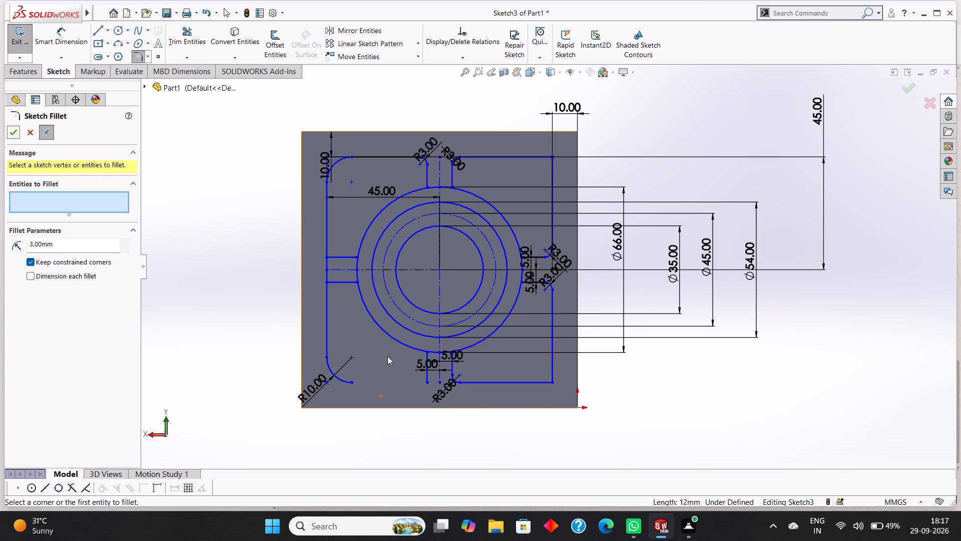
{"action": "right_click", "coordinate": [341, 379]}
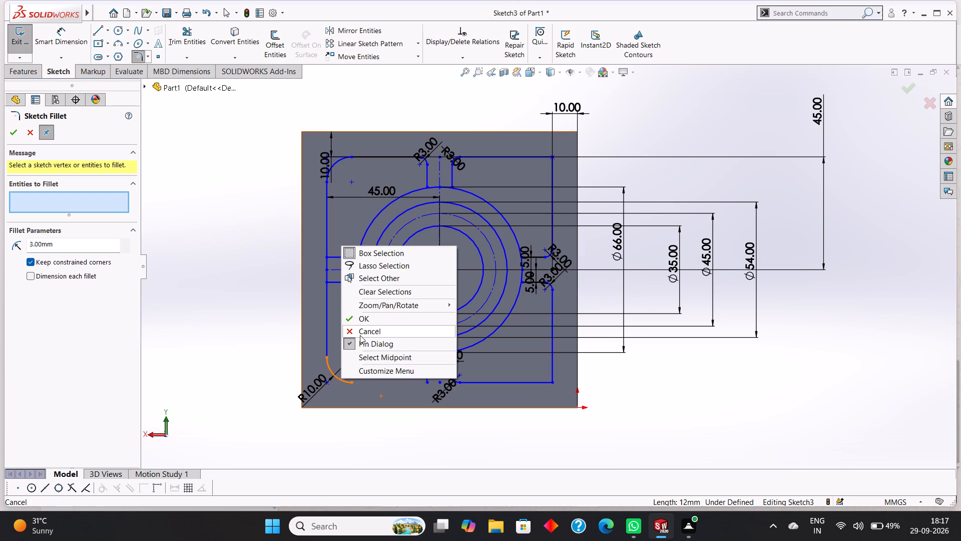
{"action": "left_click", "coordinate": [362, 318]}
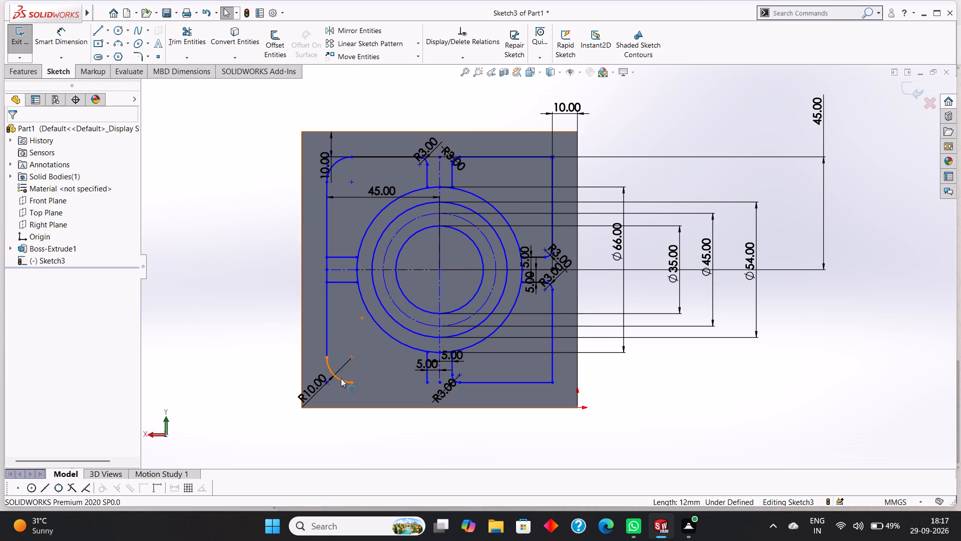
Delete the 10 mm radius arc at the outline's lower-left corner.
{"action": "right_click", "coordinate": [340, 378]}
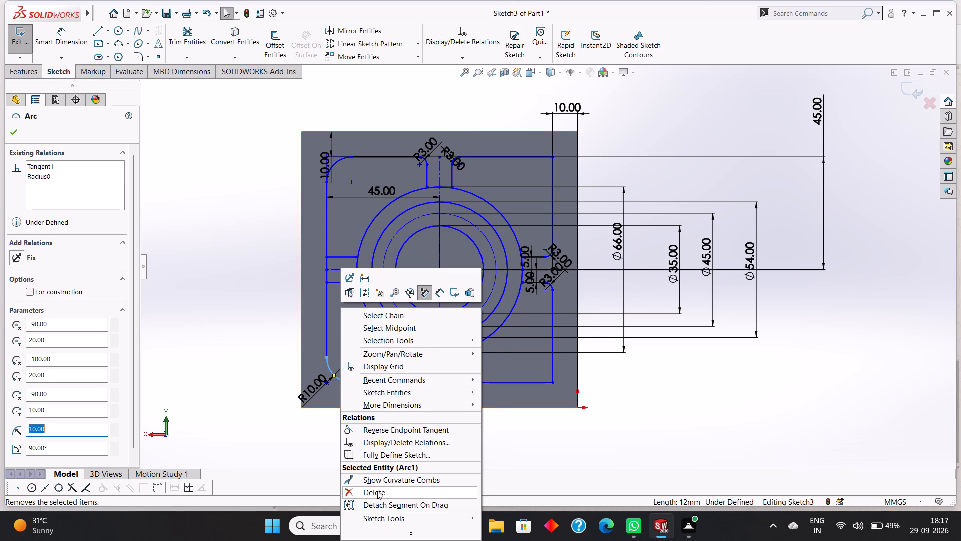
{"action": "left_click", "coordinate": [382, 490]}
{"action": "left_click", "coordinate": [415, 261]}
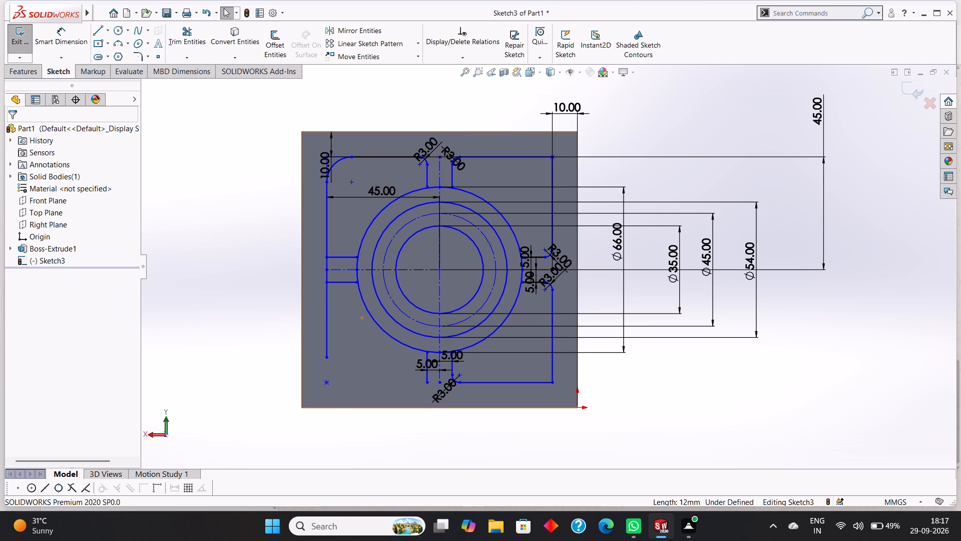
Draw a 40 mm horizontal line from the bottom rib's left line to the lower-left corner, continuing 10 mm up to the outline's left line.
{"action": "left_click", "coordinate": [97, 29]}
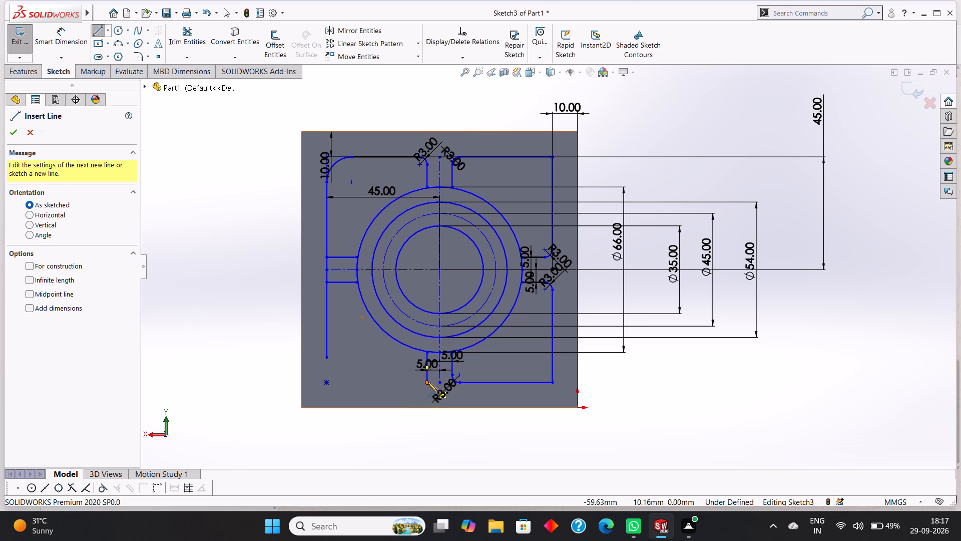
{"action": "left_click", "coordinate": [428, 383]}
{"action": "left_click", "coordinate": [325, 383]}
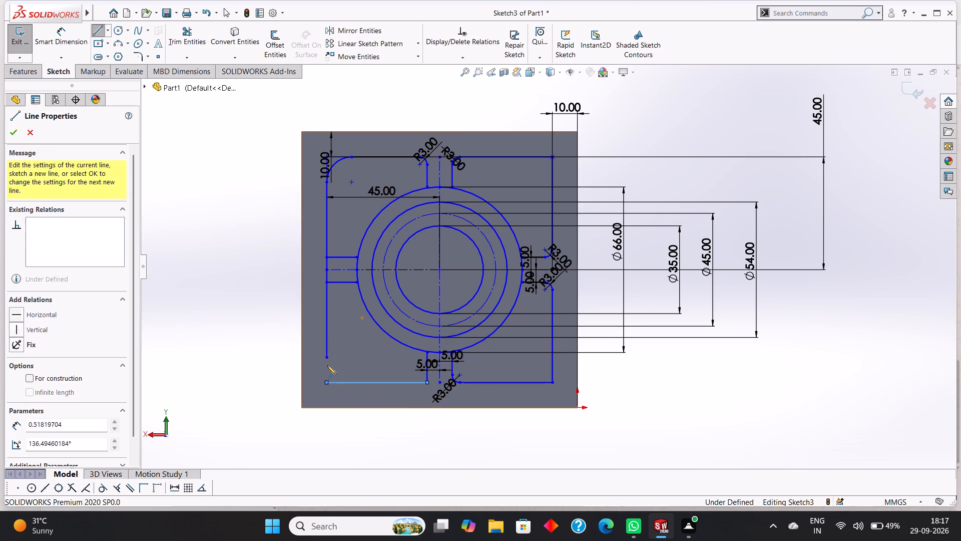
{"action": "left_click", "coordinate": [326, 356]}
{"action": "right_click", "coordinate": [348, 356]}
{"action": "left_click", "coordinate": [375, 363]}
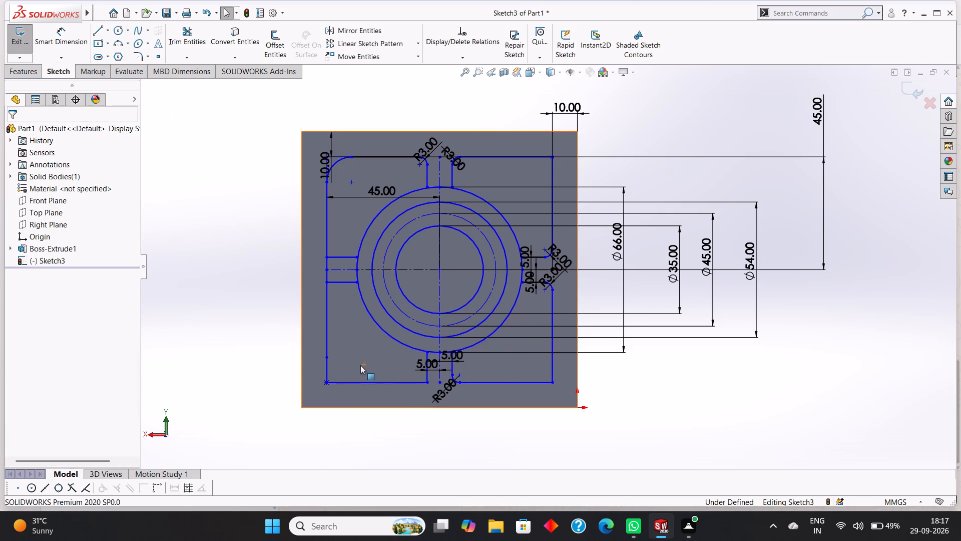
Add a 3 mm sketch fillet between the bottom rib's left line and the outline's bottom line.
{"action": "scroll", "coordinate": [452, 389], "scroll_direction": "down", "scroll_amount": 3}
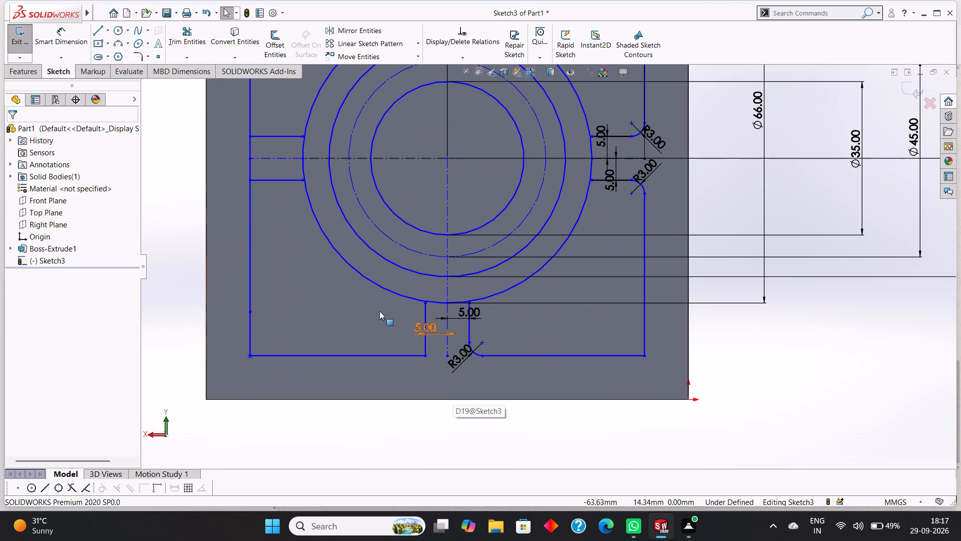
{"action": "left_click", "coordinate": [147, 57]}
{"action": "left_click", "coordinate": [150, 66]}
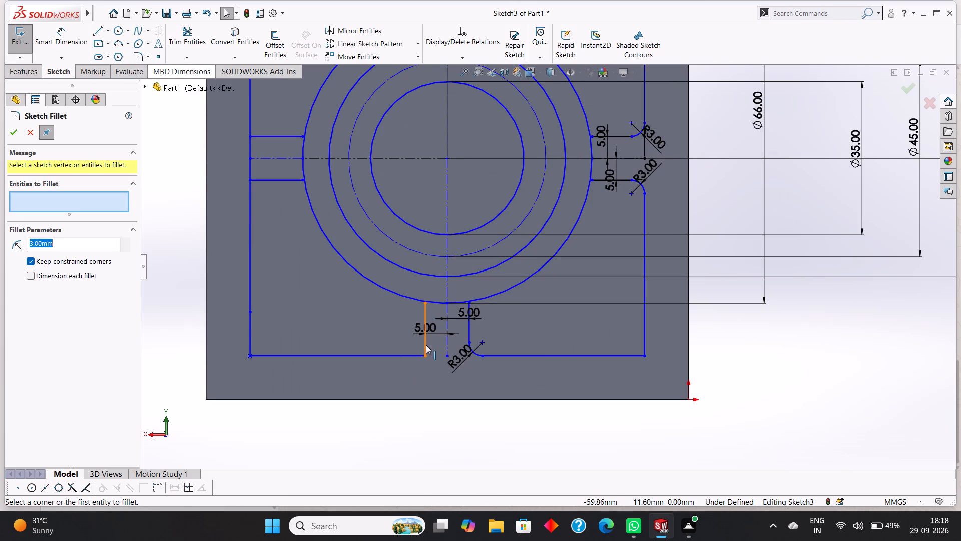
{"action": "left_click", "coordinate": [426, 341]}
{"action": "left_click", "coordinate": [407, 353]}
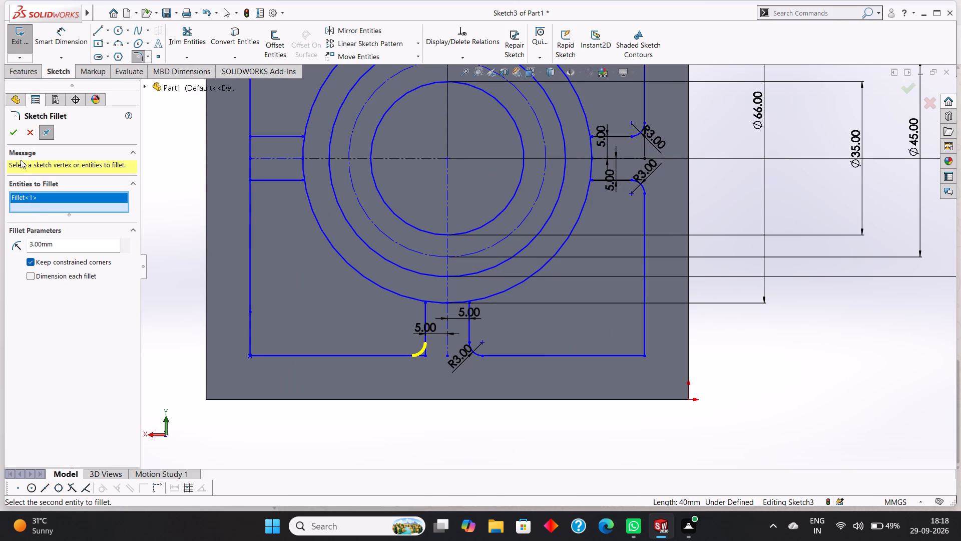
{"action": "left_click", "coordinate": [15, 132]}
{"action": "scroll", "coordinate": [359, 300], "scroll_direction": "up", "scroll_amount": 3}
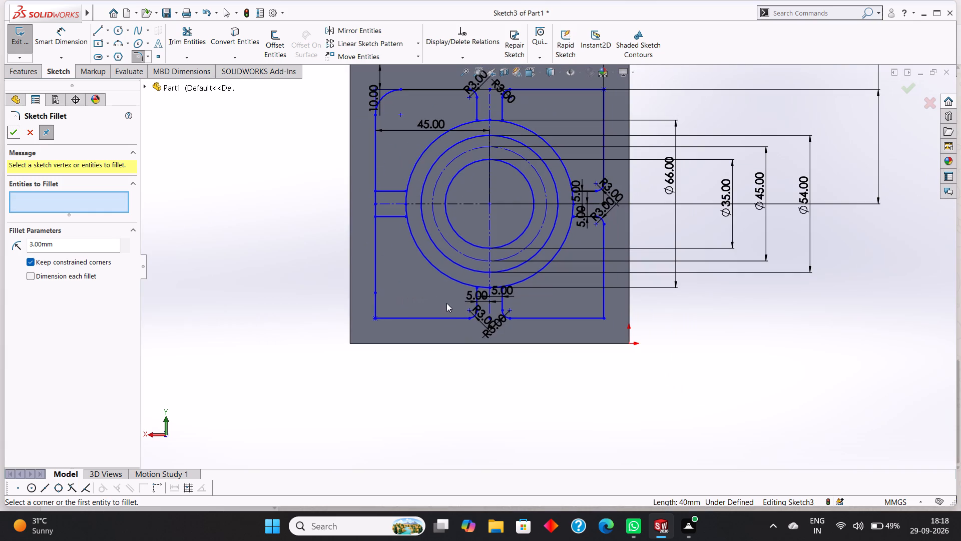
{"action": "left_click", "coordinate": [16, 132]}
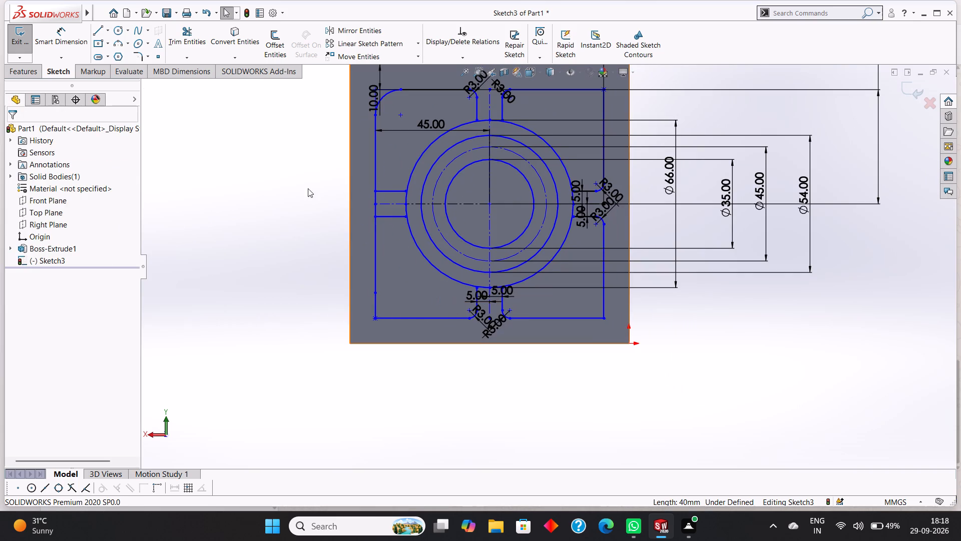
Delete the 10 mm and 70 mm vertical segments that form the outline's left line.
{"action": "right_click", "coordinate": [375, 304]}
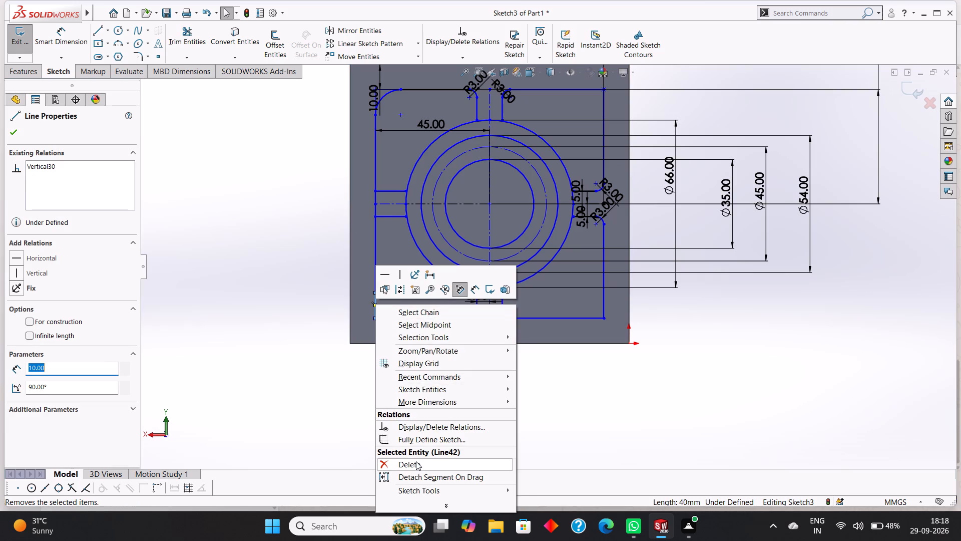
{"action": "left_click", "coordinate": [416, 461]}
{"action": "right_click", "coordinate": [375, 251]}
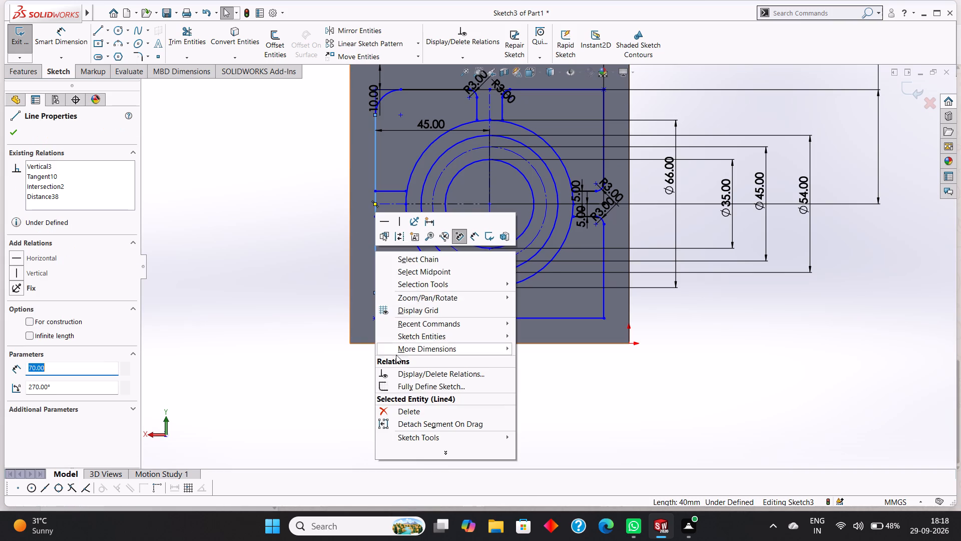
{"action": "left_click", "coordinate": [404, 412]}
{"action": "left_click", "coordinate": [416, 259]}
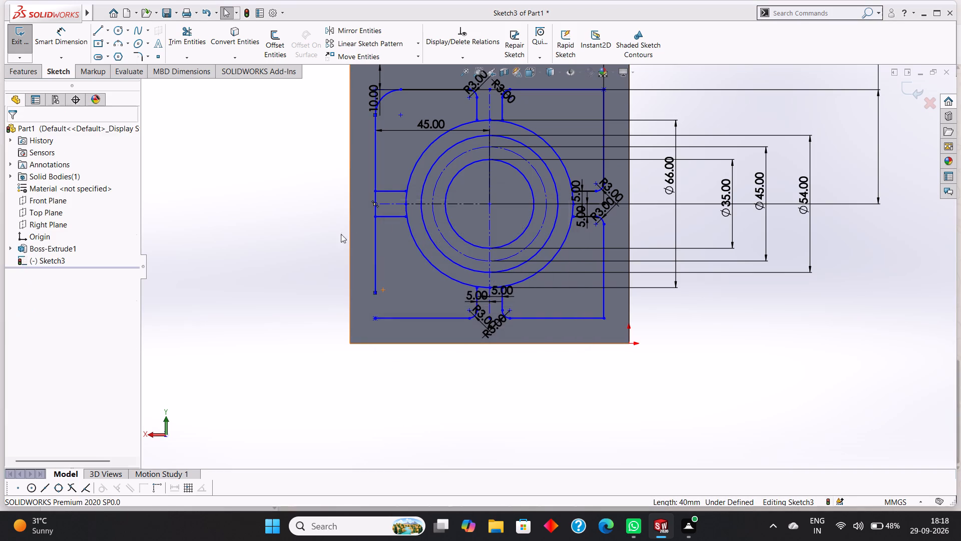
Draw a 40 mm vertical line from the outer end of the left rib's lower line down to the outline's lower-left corner.
{"action": "left_click", "coordinate": [99, 29]}
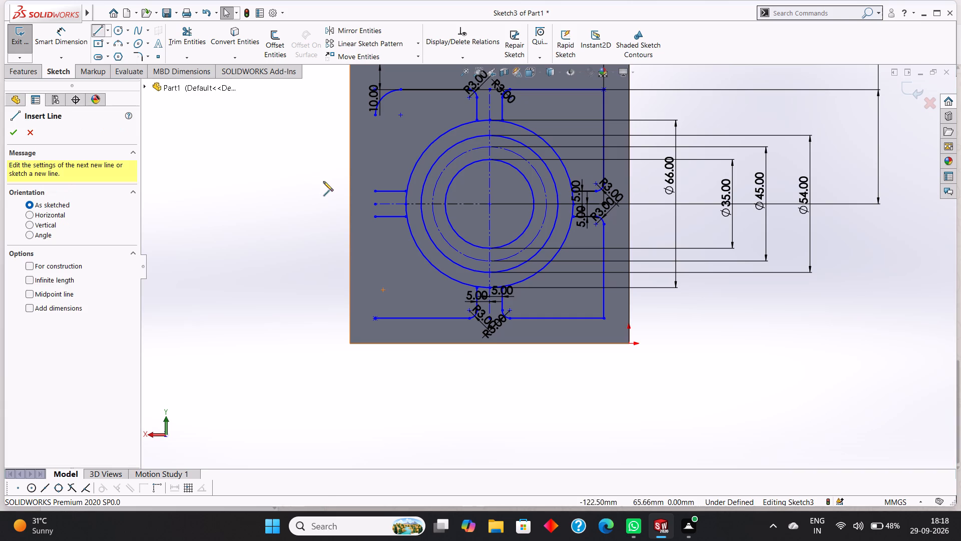
{"action": "left_click", "coordinate": [375, 217]}
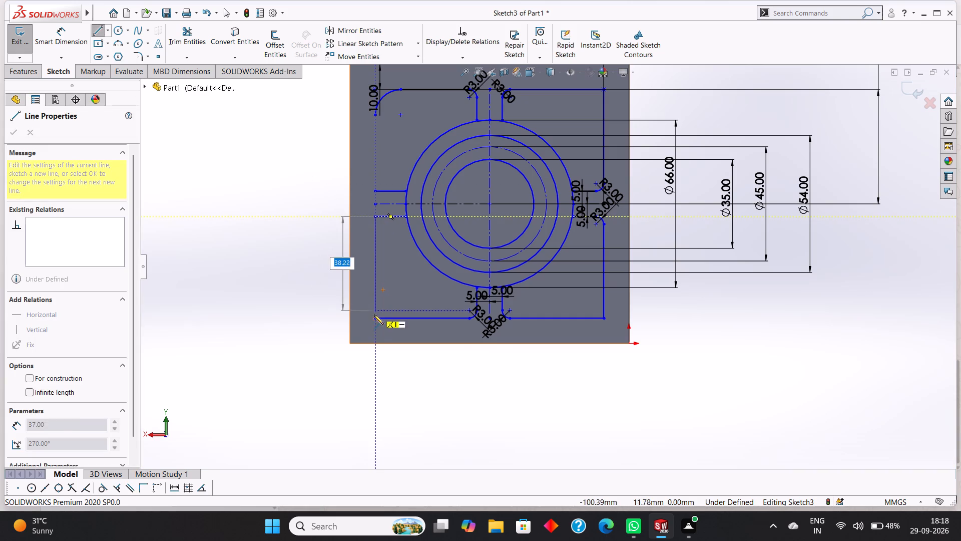
{"action": "left_click", "coordinate": [375, 320]}
{"action": "right_click", "coordinate": [354, 313]}
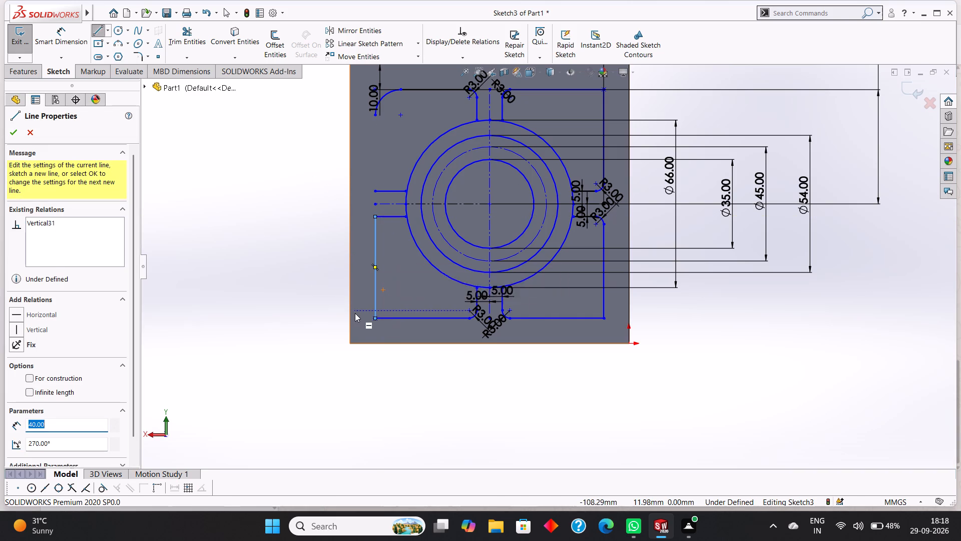
{"action": "left_click", "coordinate": [370, 320]}
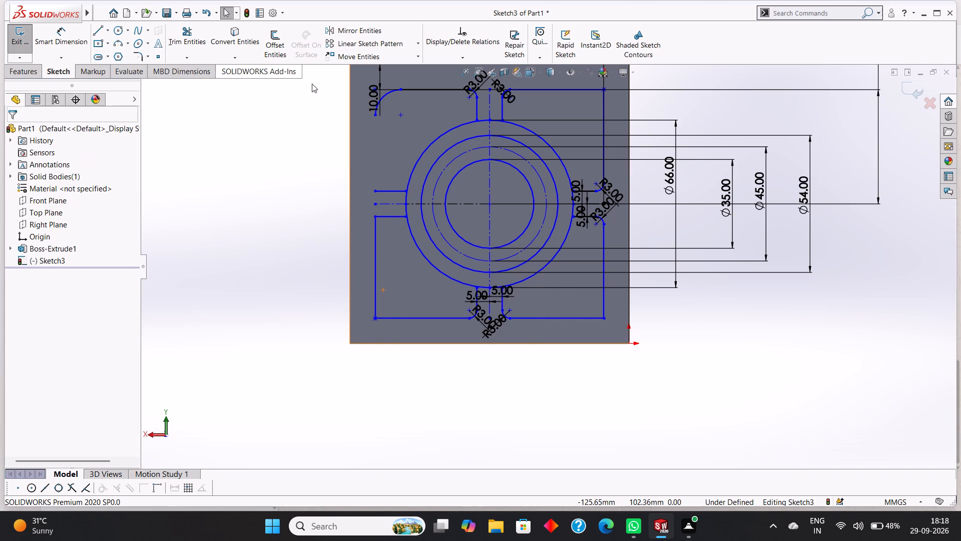
Delete the 10 mm radius arc at the outline's upper-left corner and the 10 mm vertical dimension beside it.
{"action": "right_click", "coordinate": [385, 96]}
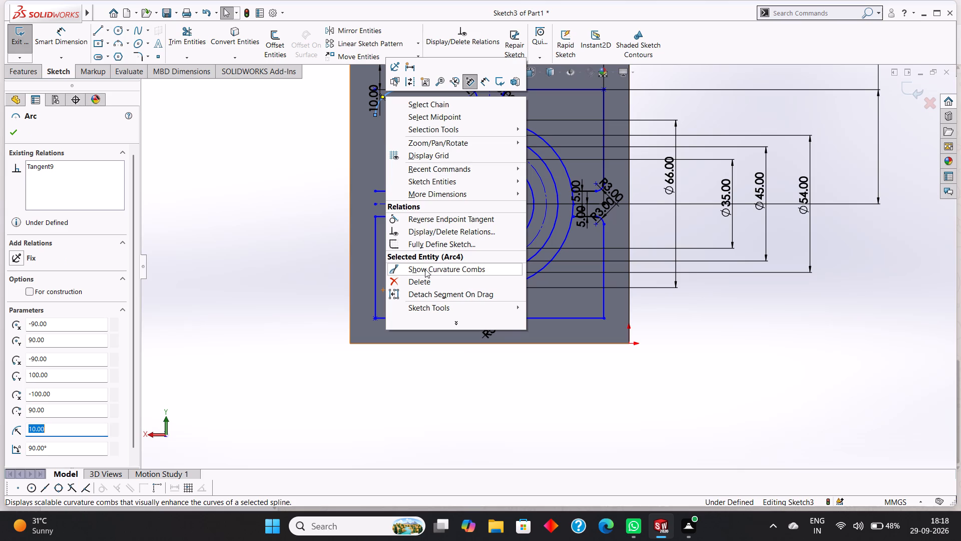
{"action": "left_click", "coordinate": [425, 278]}
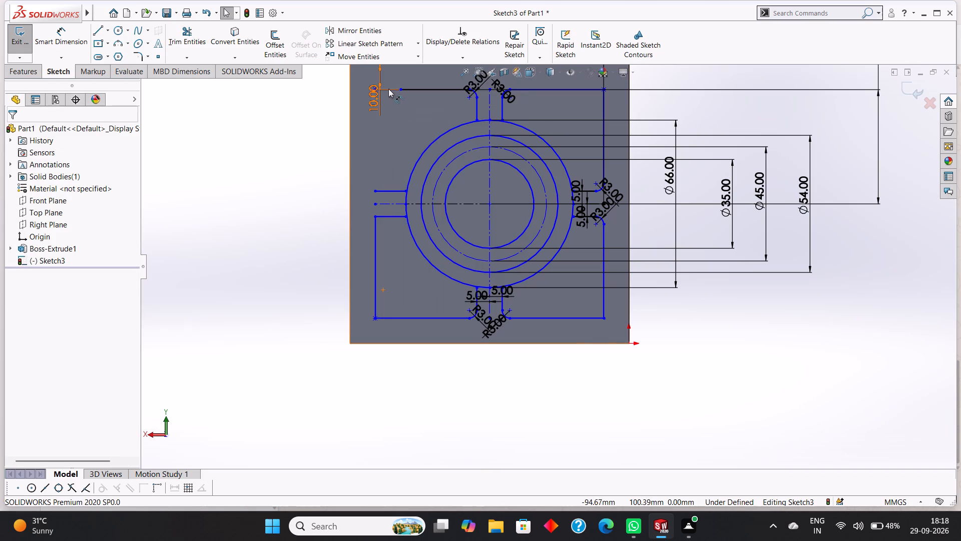
{"action": "right_click", "coordinate": [377, 91]}
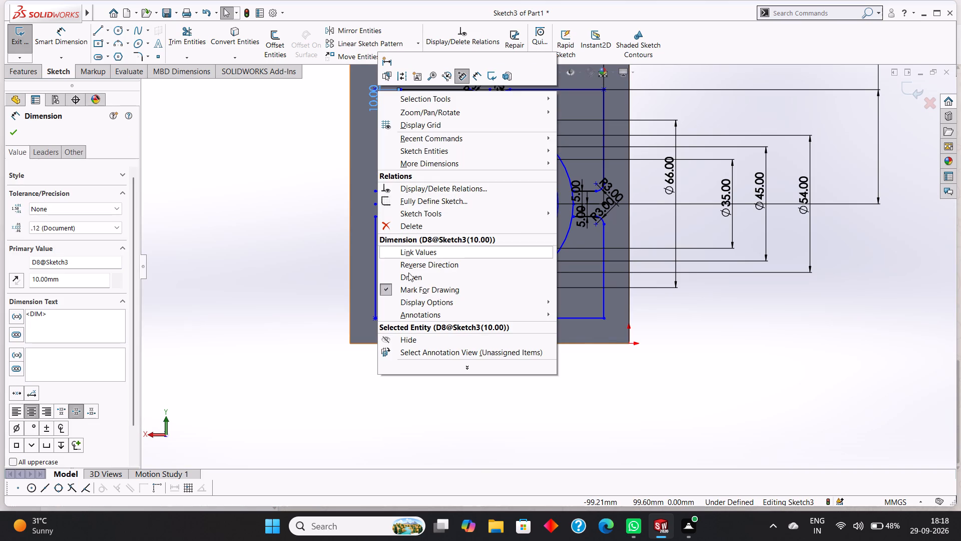
{"action": "left_click", "coordinate": [408, 229]}
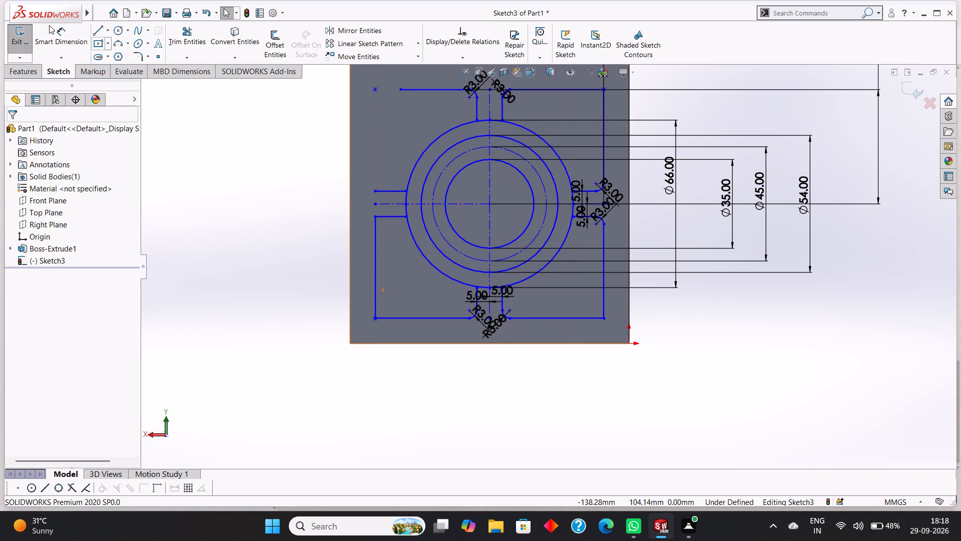
Draw a vertical line from the left rib's upper line to the outline's upper-left corner, continuing 10 mm horizontally to the top line.
{"action": "left_click", "coordinate": [98, 32]}
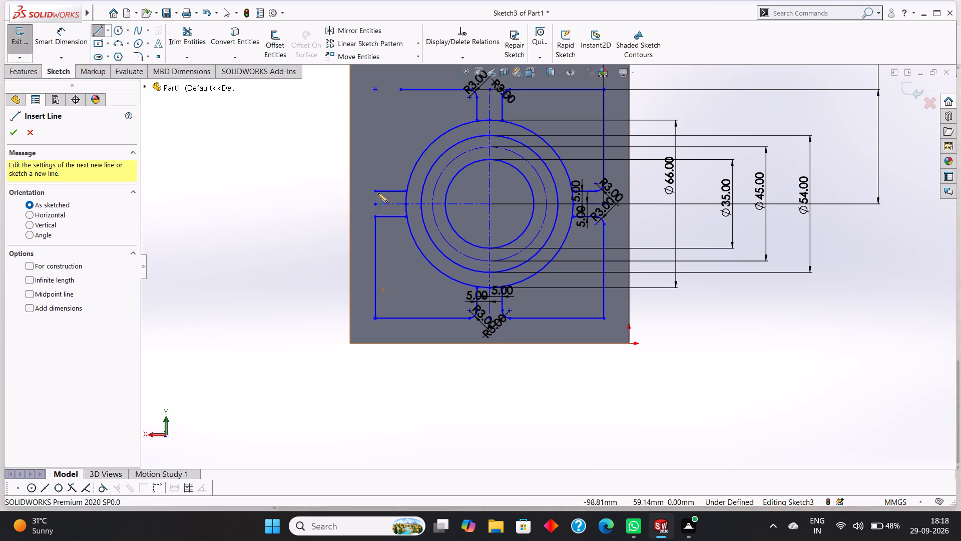
{"action": "left_click_drag", "start_coordinate": [376, 191], "coordinate": [376, 185]}
{"action": "left_click", "coordinate": [374, 89]}
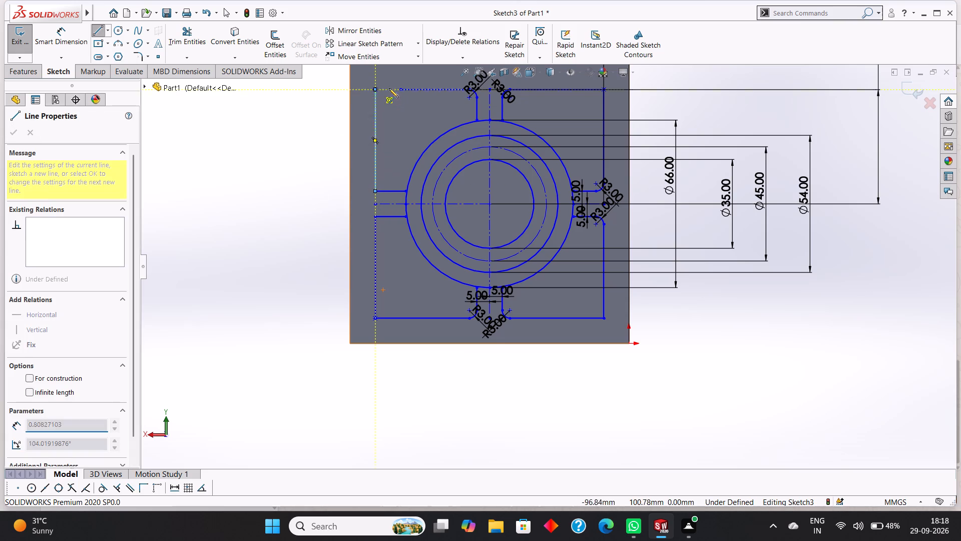
{"action": "left_click", "coordinate": [401, 90]}
{"action": "right_click", "coordinate": [407, 107]}
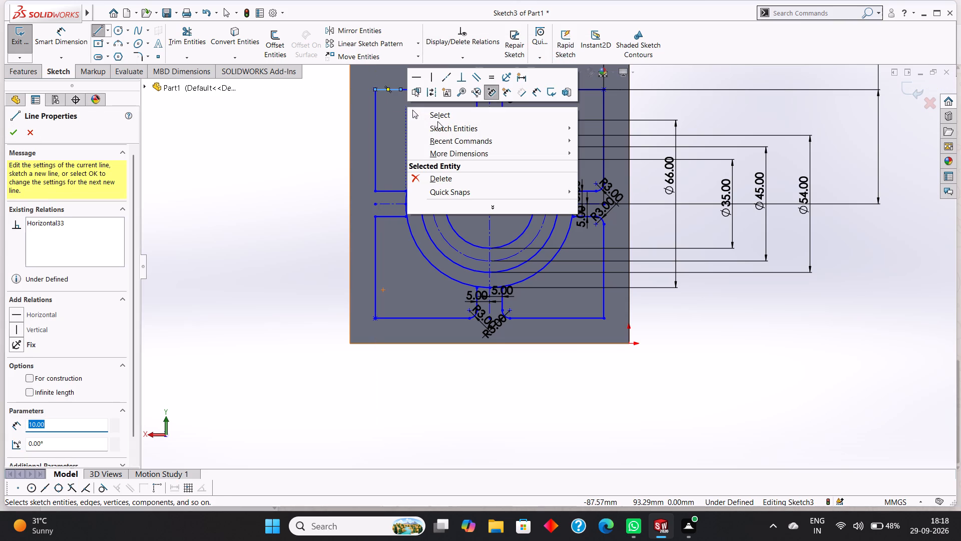
{"action": "left_click", "coordinate": [441, 117]}
Delete the 10 mm and 27 mm horizontal segments that form the outline's top line left of the top rib.
{"action": "right_click", "coordinate": [389, 91]}
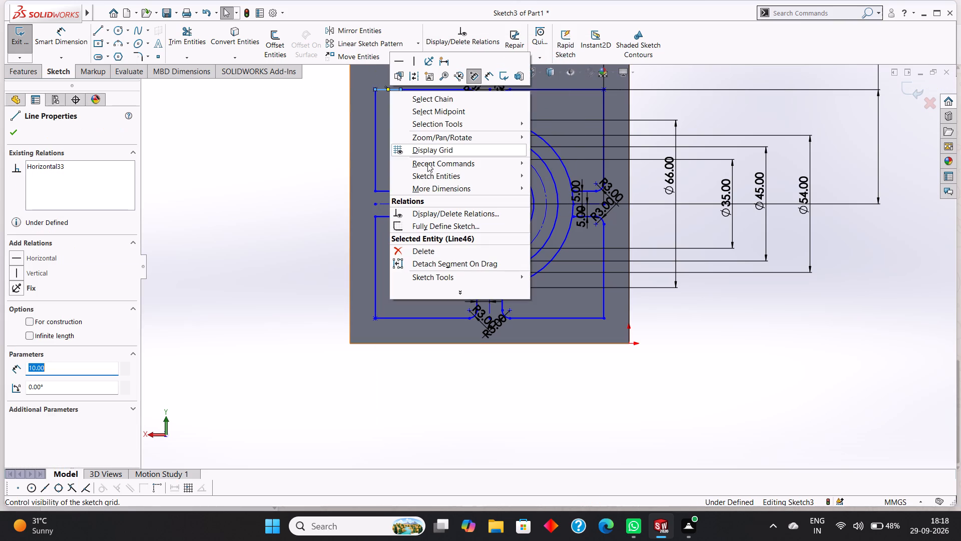
{"action": "left_click", "coordinate": [429, 249]}
{"action": "right_click", "coordinate": [430, 89]}
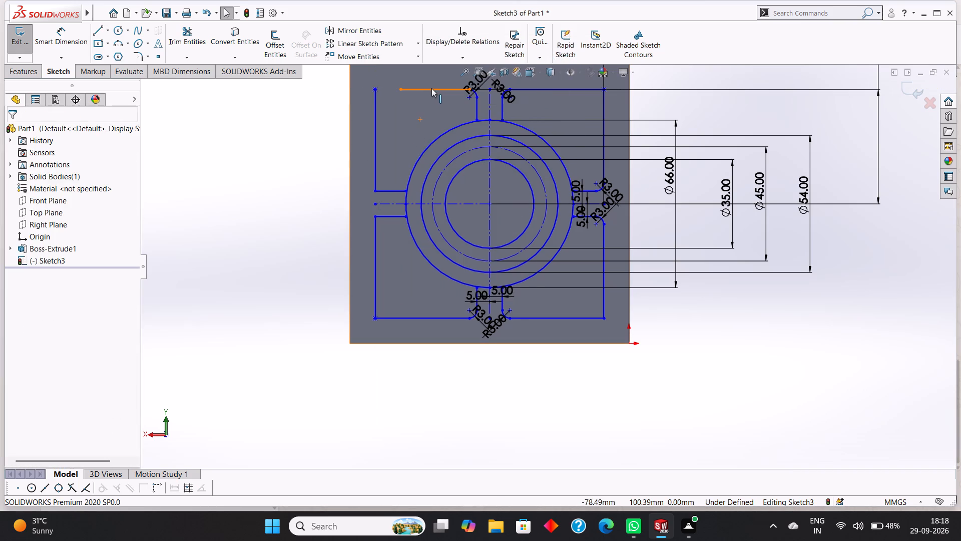
{"action": "left_click", "coordinate": [461, 247]}
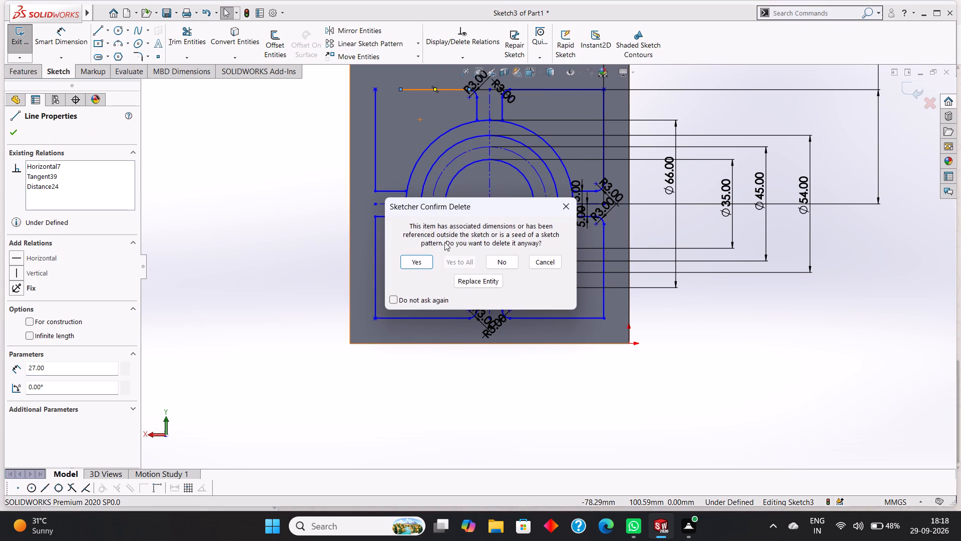
{"action": "left_click", "coordinate": [423, 254]}
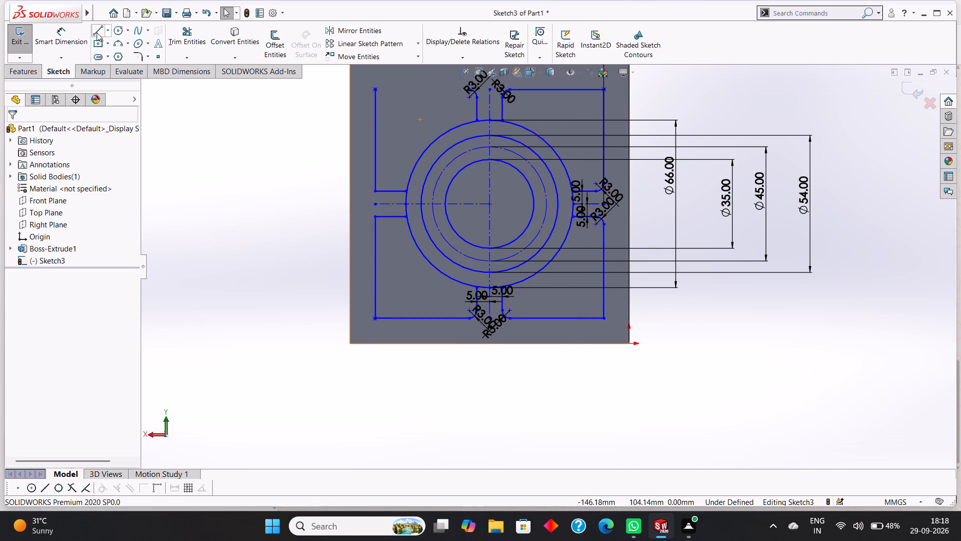
Draw a 37 mm horizontal line from the outline's upper-left corner to the fillet on the top rib's left side.
{"action": "left_click", "coordinate": [97, 33]}
{"action": "left_click", "coordinate": [375, 89]}
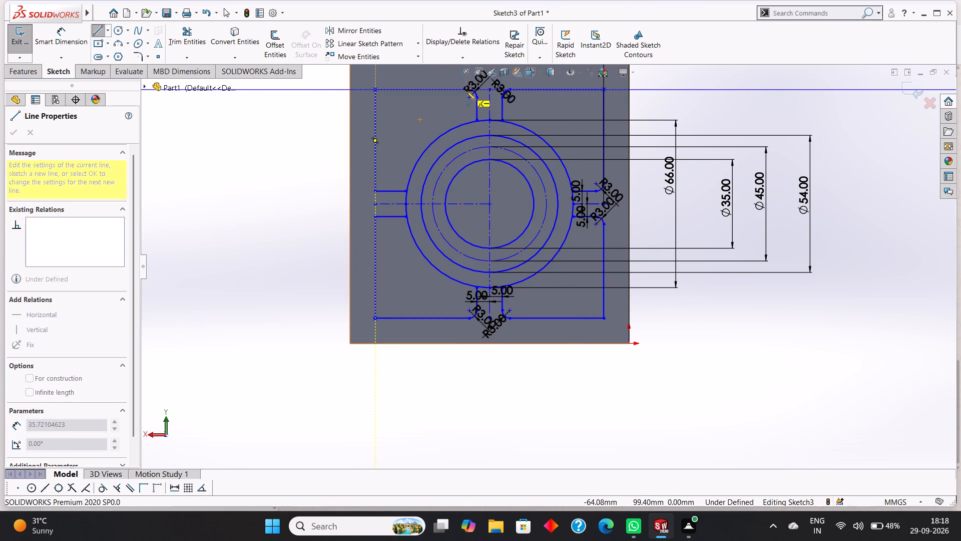
{"action": "left_click", "coordinate": [467, 90]}
{"action": "right_click", "coordinate": [424, 106]}
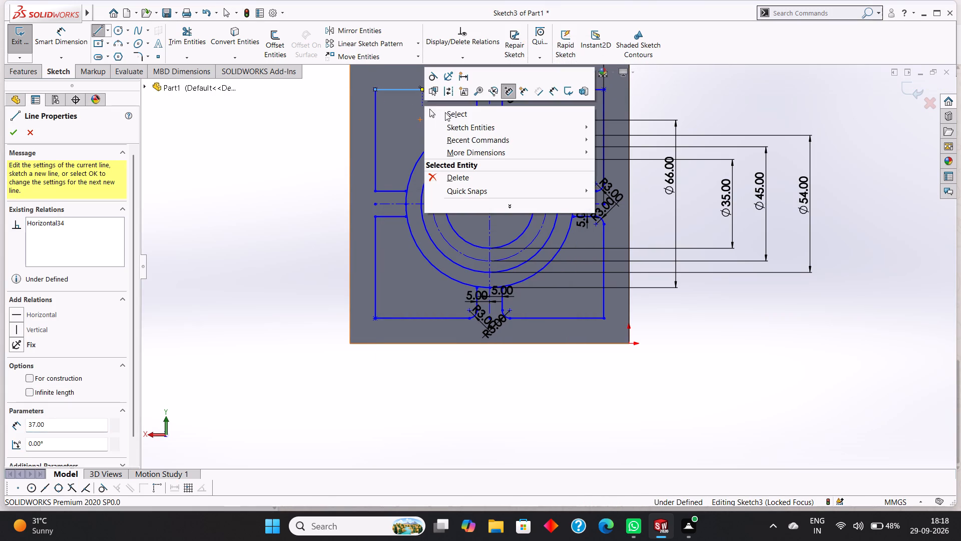
{"action": "left_click", "coordinate": [445, 112]}
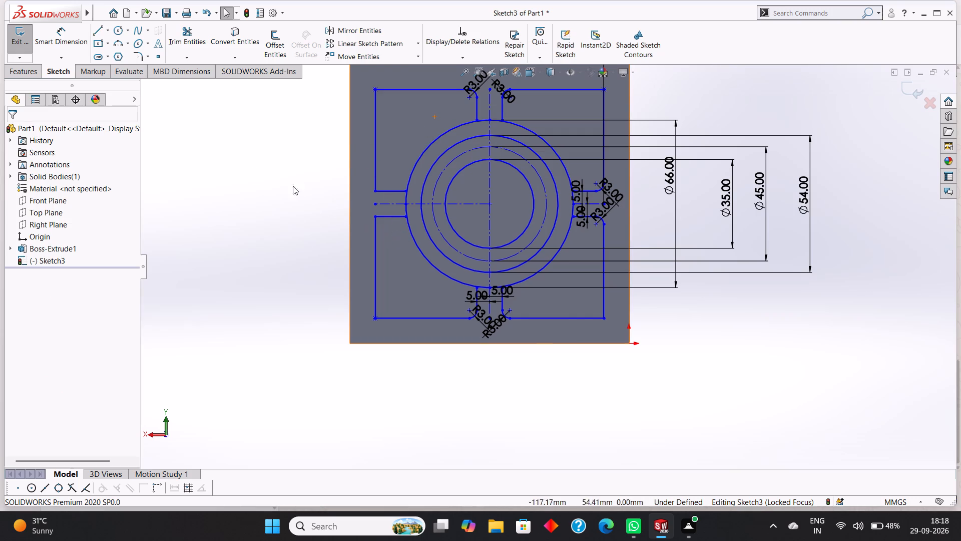
Add a 3 mm sketch fillet between the left rib's lower line and the outline's left line.
{"action": "left_click", "coordinate": [149, 55]}
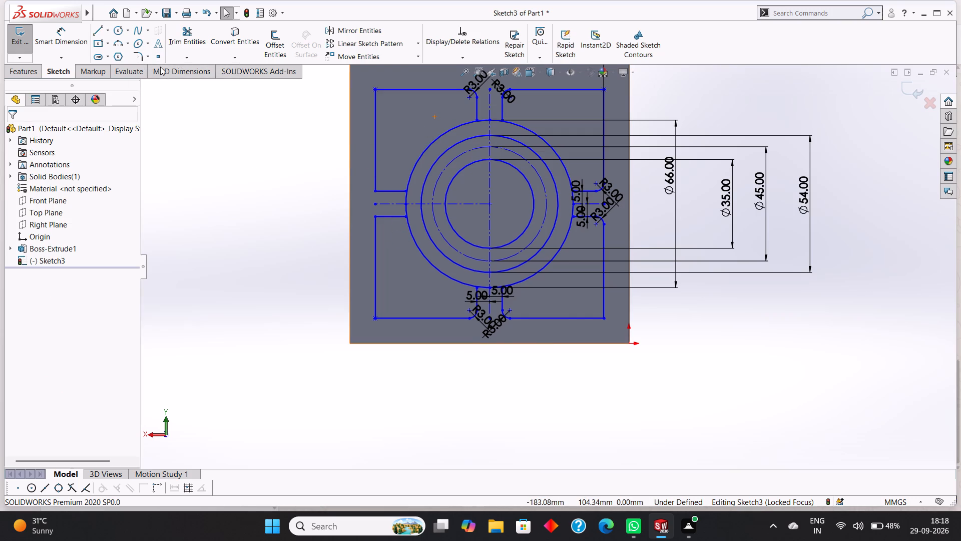
{"action": "left_click", "coordinate": [154, 67]}
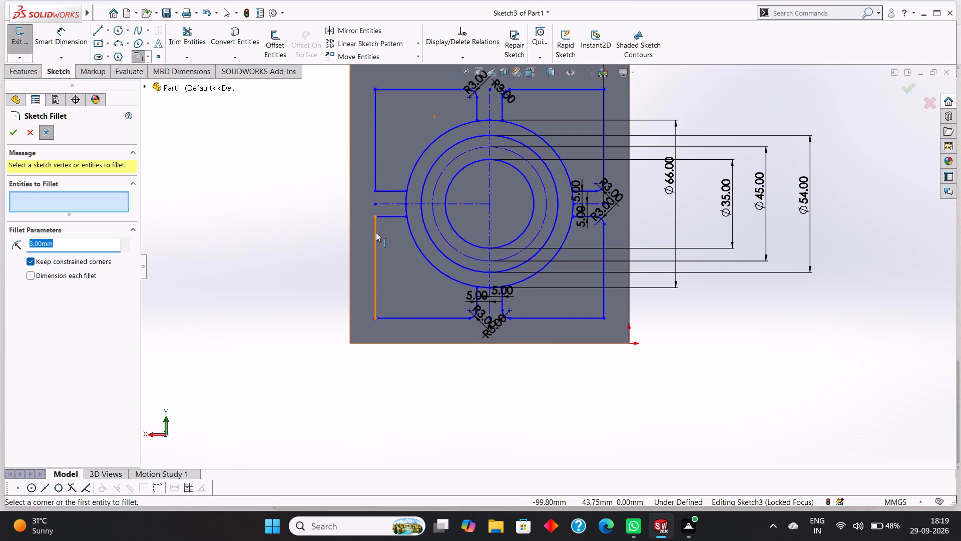
{"action": "left_click", "coordinate": [376, 232]}
{"action": "left_click", "coordinate": [384, 217]}
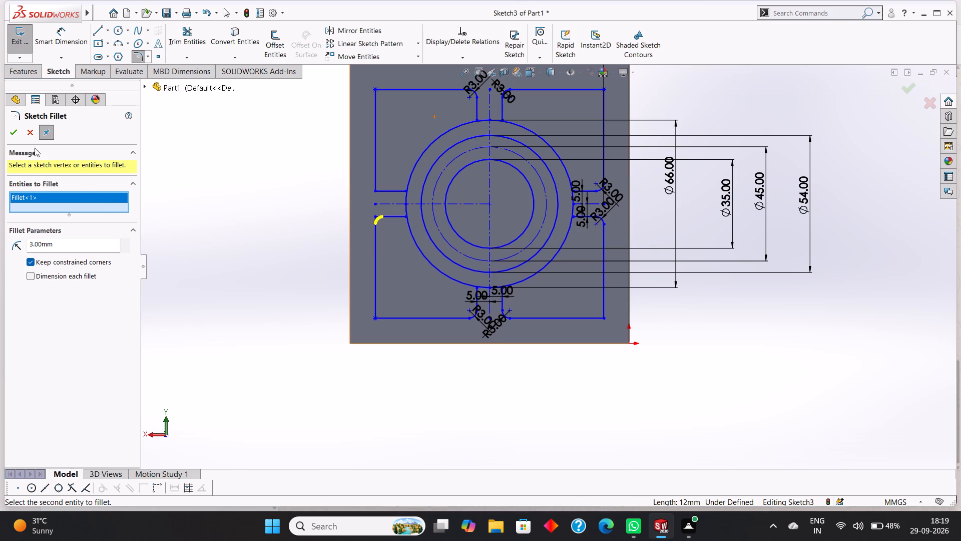
{"action": "left_click", "coordinate": [12, 133]}
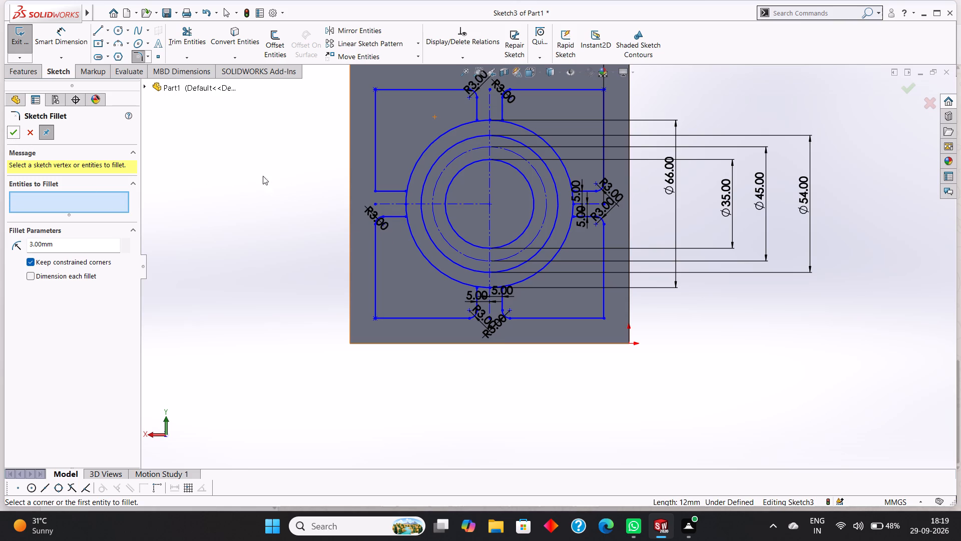
{"action": "left_click", "coordinate": [14, 134]}
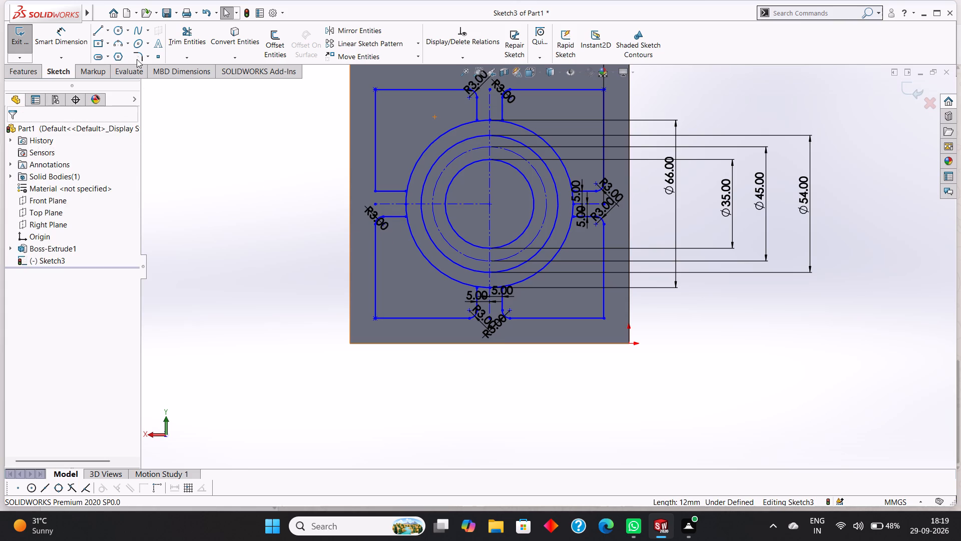
Add a 3 mm sketch fillet between the left rib's upper line and the outline's left line.
{"action": "left_click", "coordinate": [147, 57]}
{"action": "left_click", "coordinate": [147, 67]}
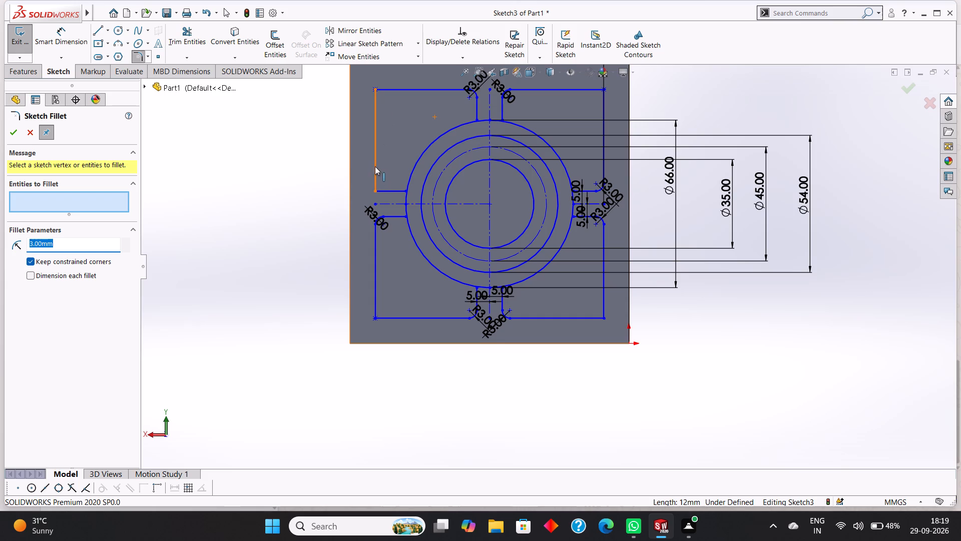
{"action": "left_click", "coordinate": [375, 166]}
{"action": "left_click", "coordinate": [384, 190]}
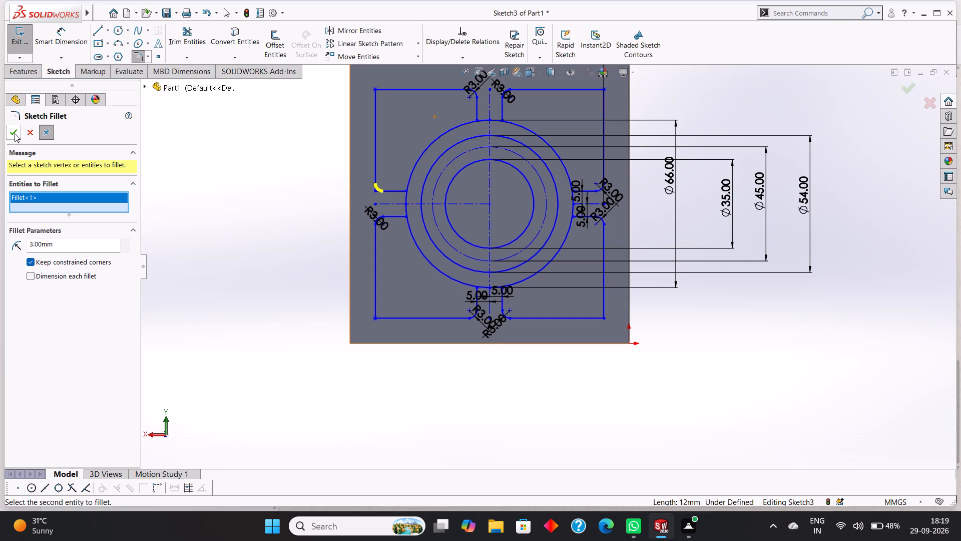
{"action": "left_click", "coordinate": [12, 128]}
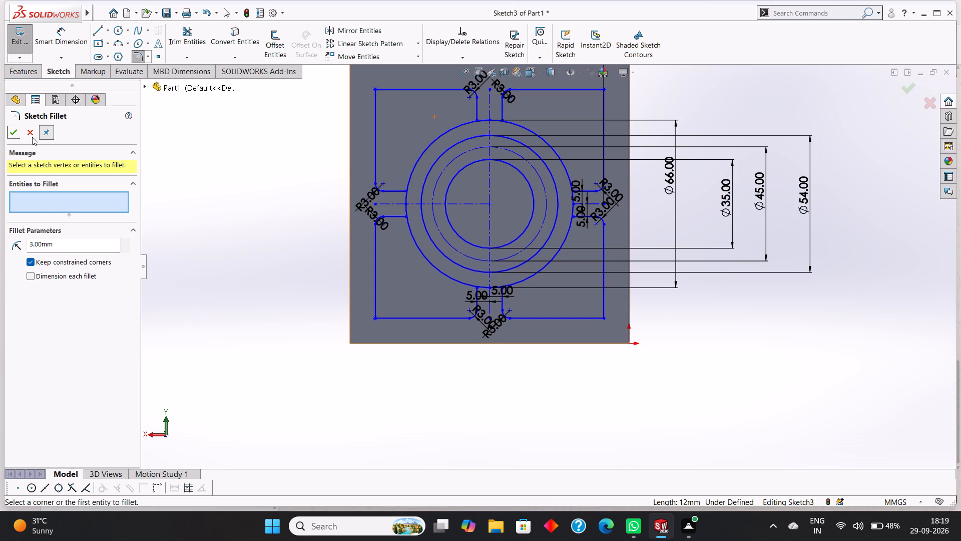
{"action": "left_click", "coordinate": [17, 135]}
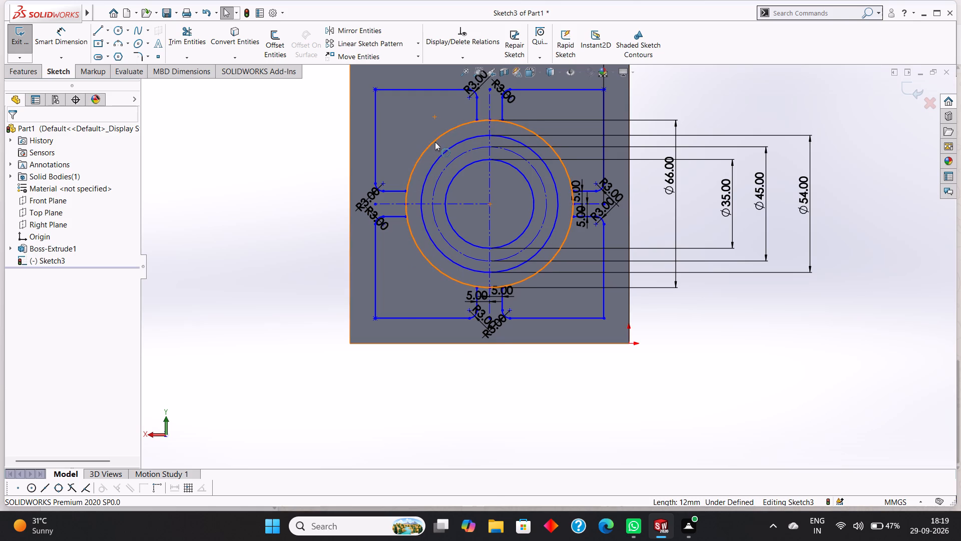
Sketch a circle of 10 mm radius near the outline's upper-left corner.
{"action": "left_click", "coordinate": [121, 31]}
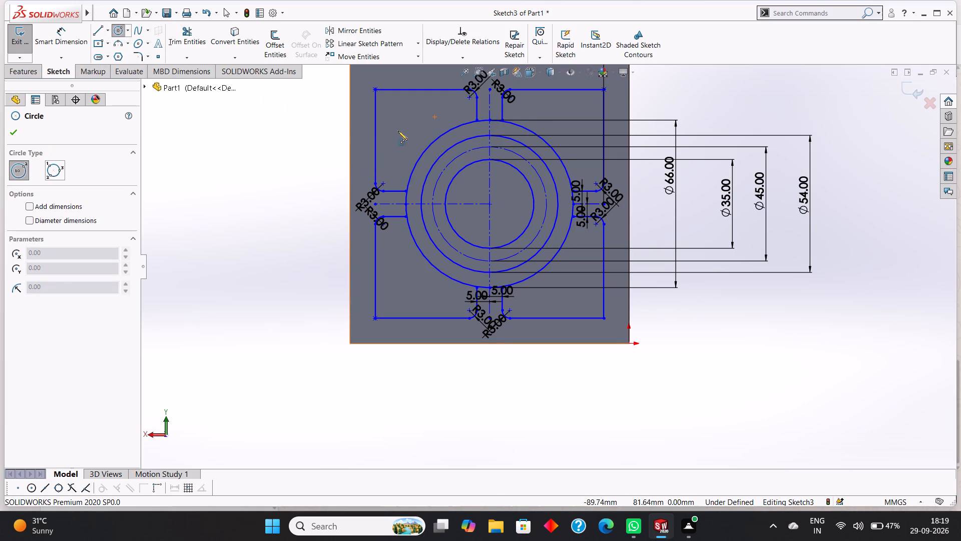
{"action": "left_click", "coordinate": [395, 114]}
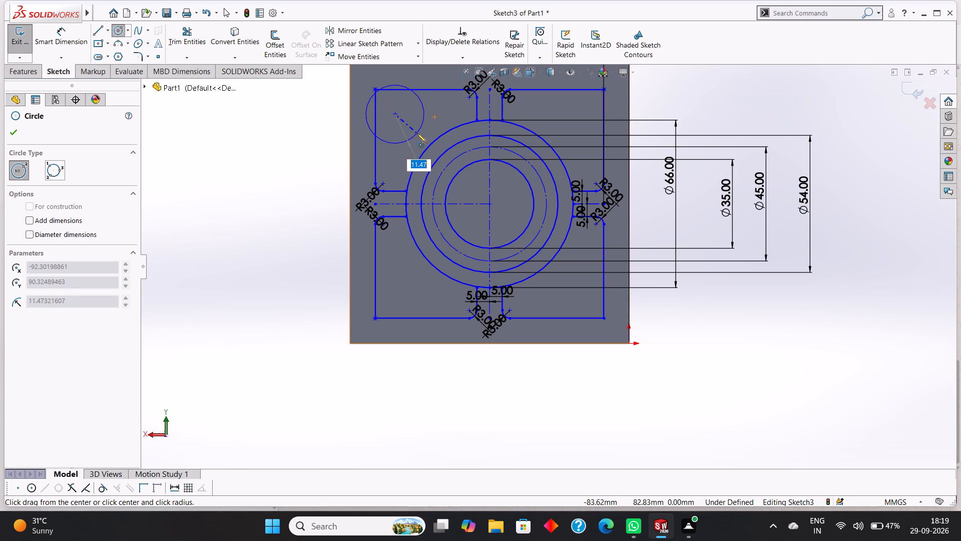
{"action": "type", "text": "10"}
{"action": "key", "text": "Return"}
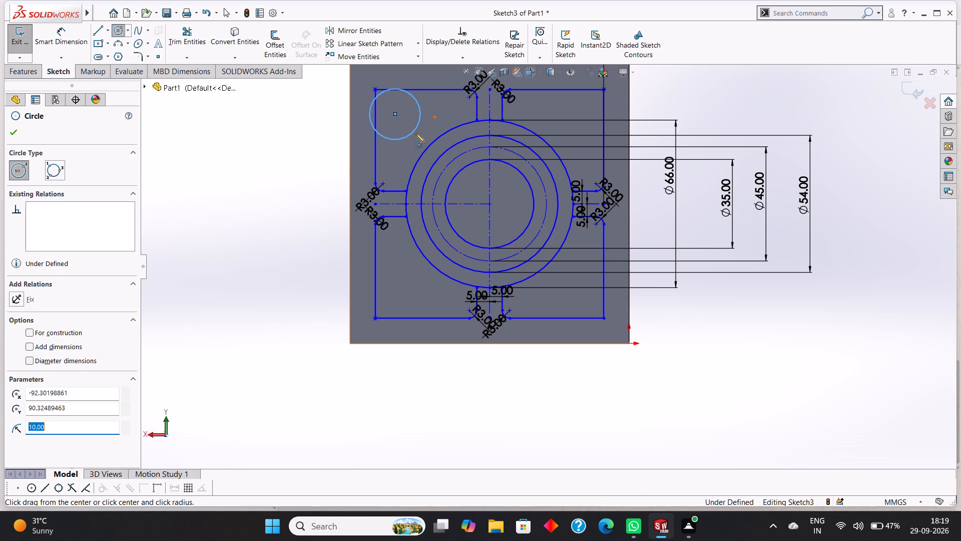
{"action": "left_click", "coordinate": [8, 137]}
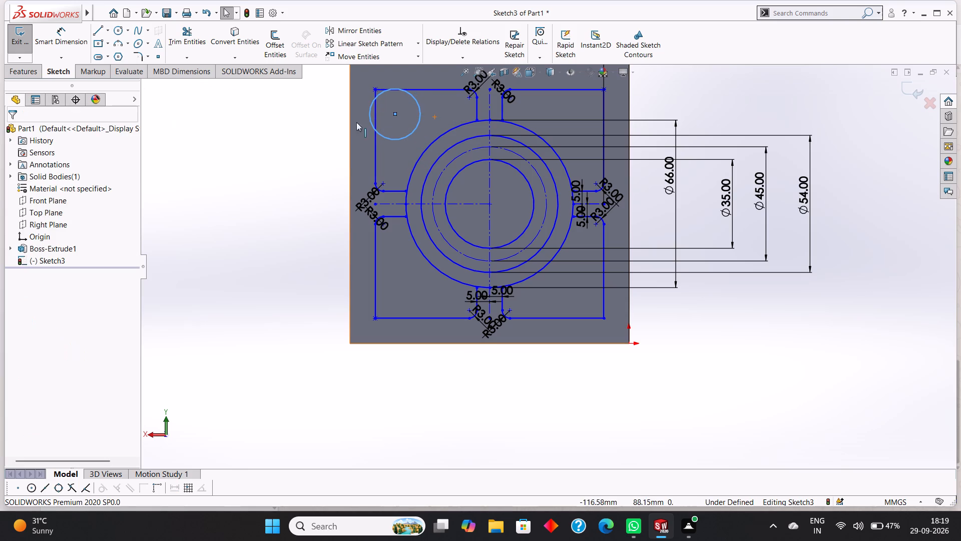
{"action": "key", "text": "Escape"}
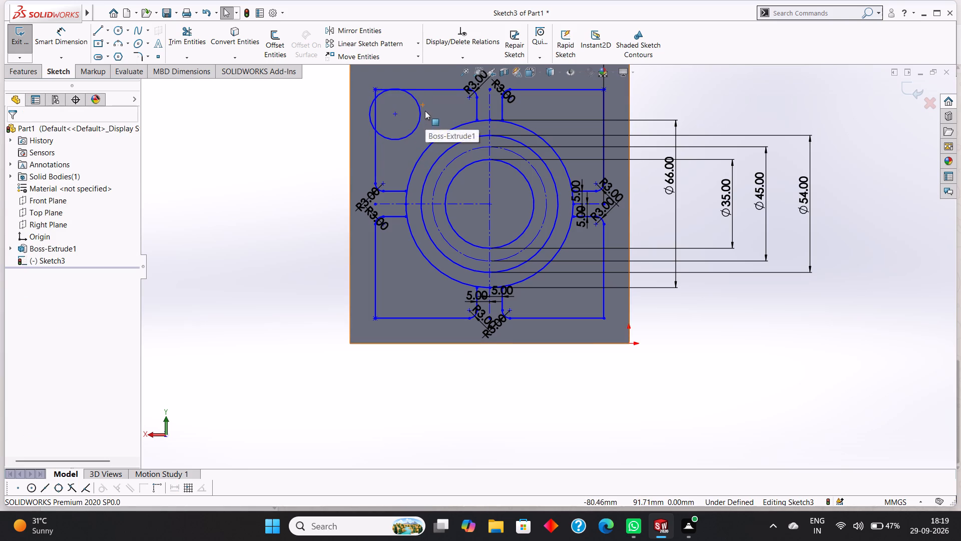
Make the 10 mm radius circle tangent to the outline's top line and to its upper left line.
{"action": "left_click", "coordinate": [415, 98]}
{"action": "left_click", "coordinate": [427, 91], "text": "ctrl"}
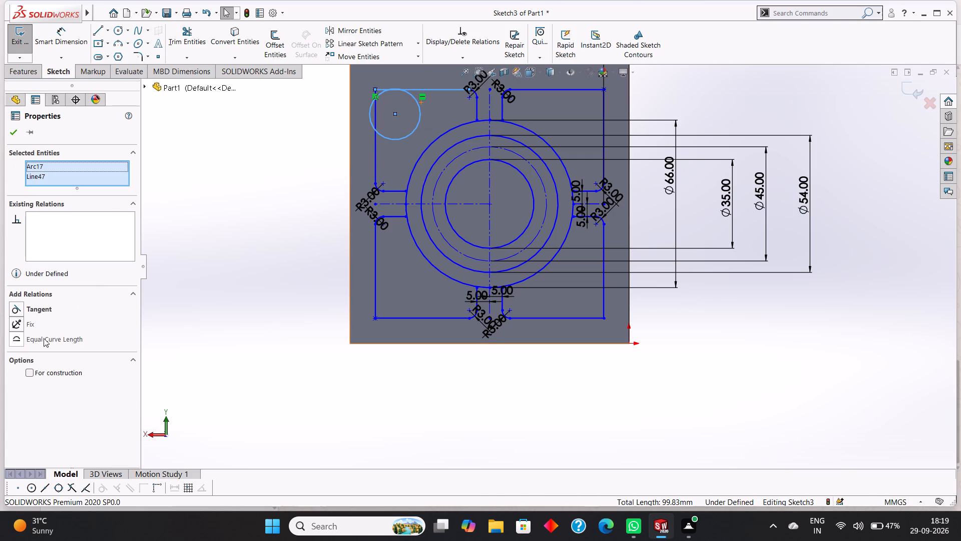
{"action": "left_click", "coordinate": [50, 310]}
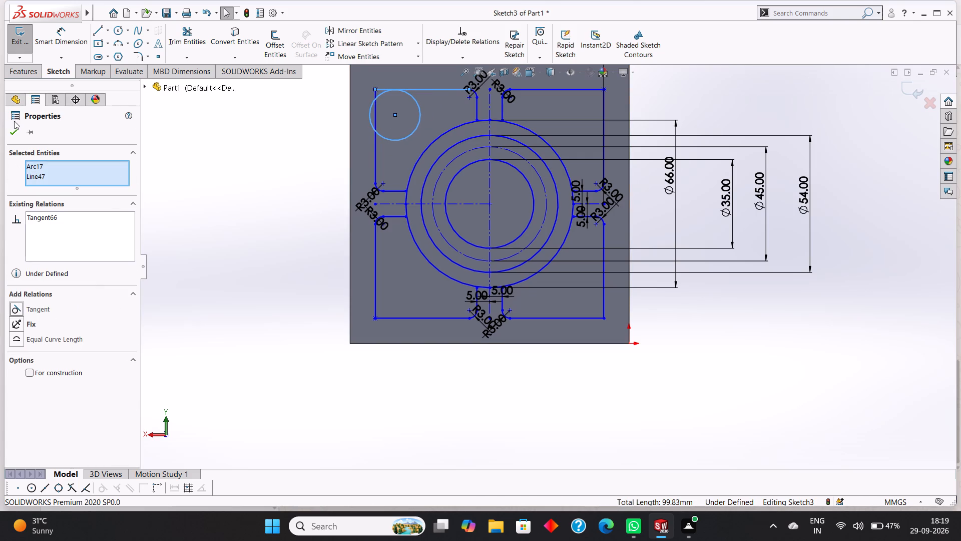
{"action": "left_click", "coordinate": [13, 128]}
{"action": "left_click", "coordinate": [413, 101]}
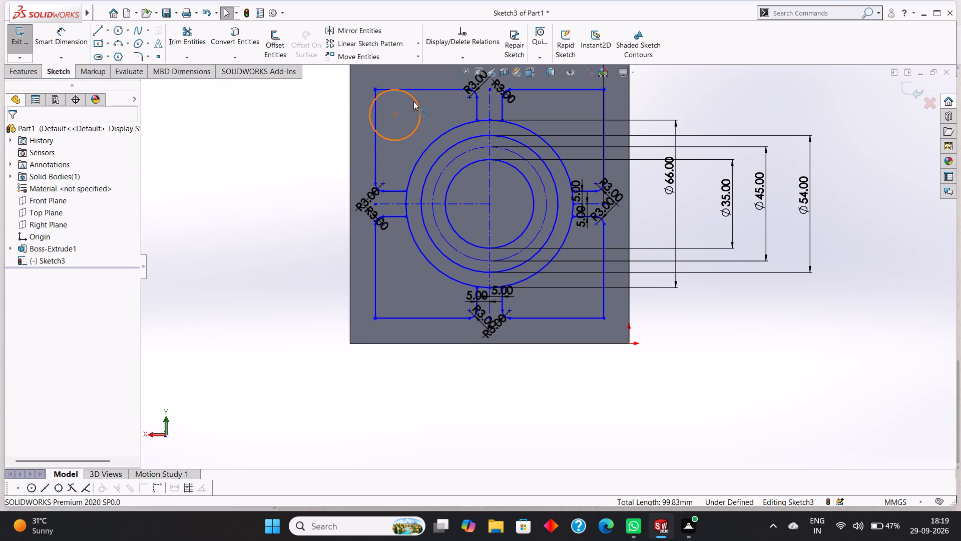
{"action": "left_click", "coordinate": [378, 152], "text": "shift"}
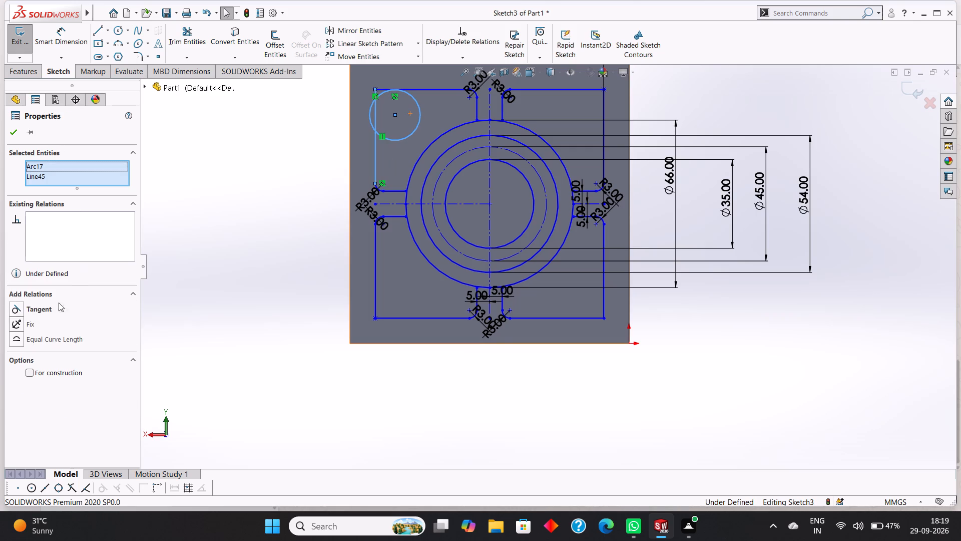
{"action": "left_click", "coordinate": [44, 310]}
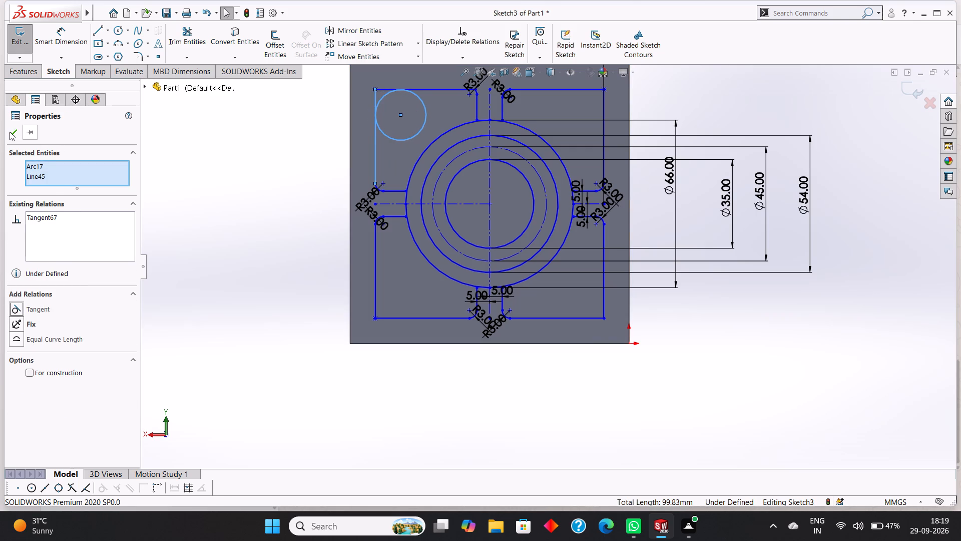
{"action": "left_click", "coordinate": [10, 132]}
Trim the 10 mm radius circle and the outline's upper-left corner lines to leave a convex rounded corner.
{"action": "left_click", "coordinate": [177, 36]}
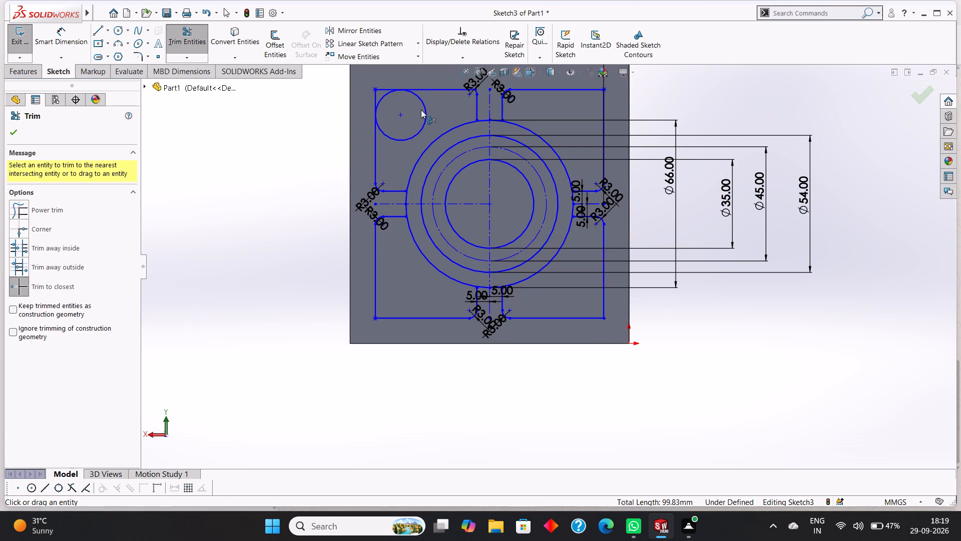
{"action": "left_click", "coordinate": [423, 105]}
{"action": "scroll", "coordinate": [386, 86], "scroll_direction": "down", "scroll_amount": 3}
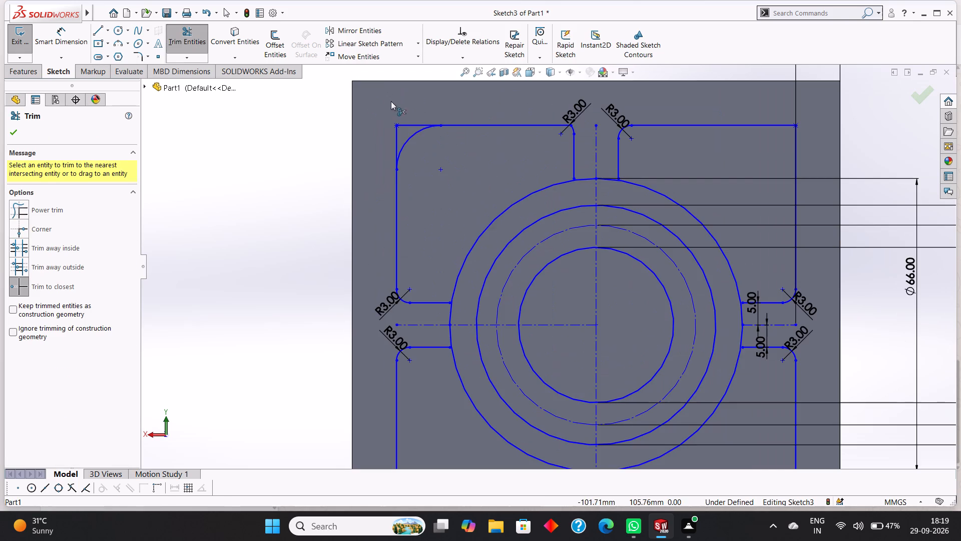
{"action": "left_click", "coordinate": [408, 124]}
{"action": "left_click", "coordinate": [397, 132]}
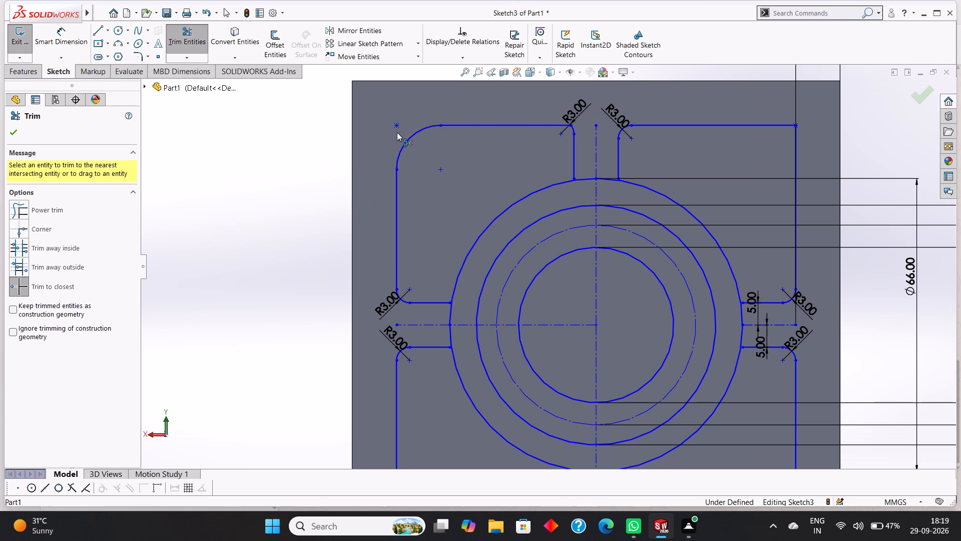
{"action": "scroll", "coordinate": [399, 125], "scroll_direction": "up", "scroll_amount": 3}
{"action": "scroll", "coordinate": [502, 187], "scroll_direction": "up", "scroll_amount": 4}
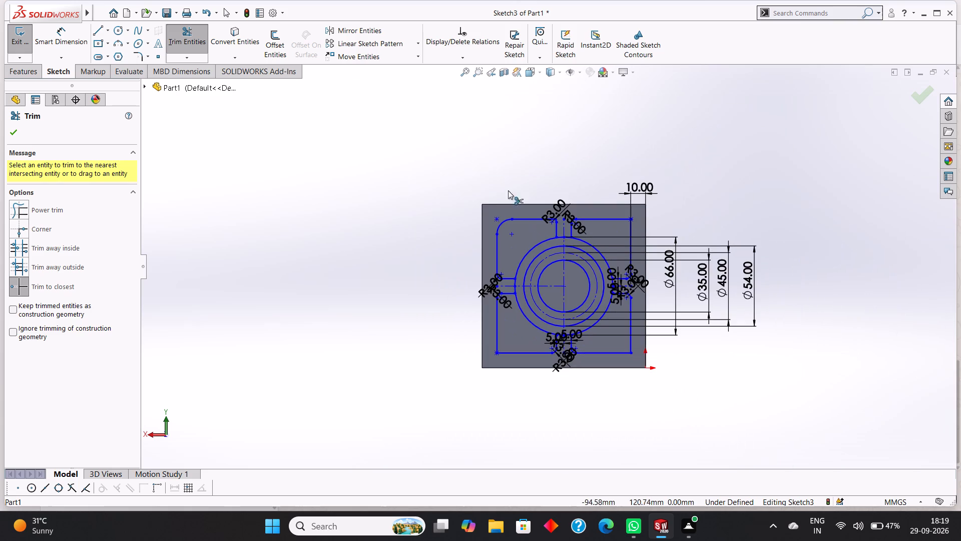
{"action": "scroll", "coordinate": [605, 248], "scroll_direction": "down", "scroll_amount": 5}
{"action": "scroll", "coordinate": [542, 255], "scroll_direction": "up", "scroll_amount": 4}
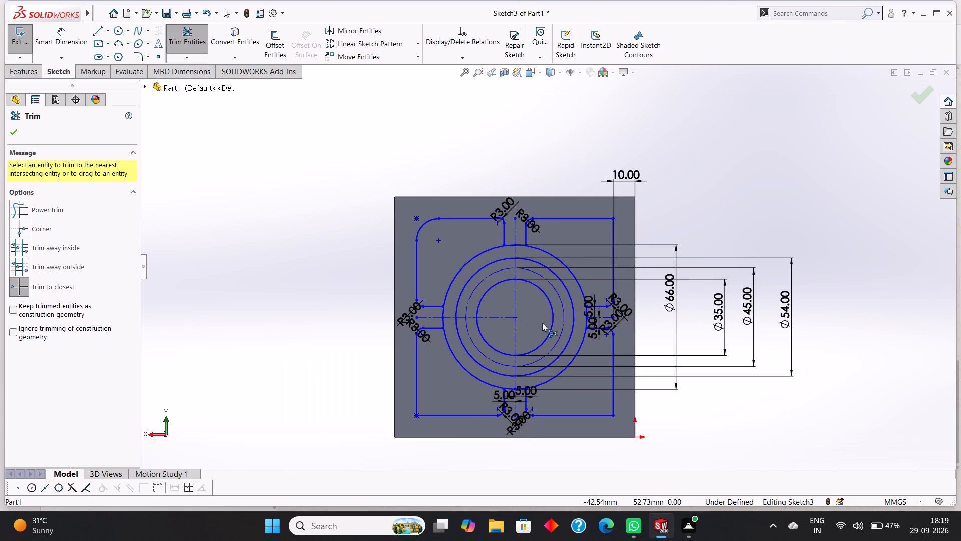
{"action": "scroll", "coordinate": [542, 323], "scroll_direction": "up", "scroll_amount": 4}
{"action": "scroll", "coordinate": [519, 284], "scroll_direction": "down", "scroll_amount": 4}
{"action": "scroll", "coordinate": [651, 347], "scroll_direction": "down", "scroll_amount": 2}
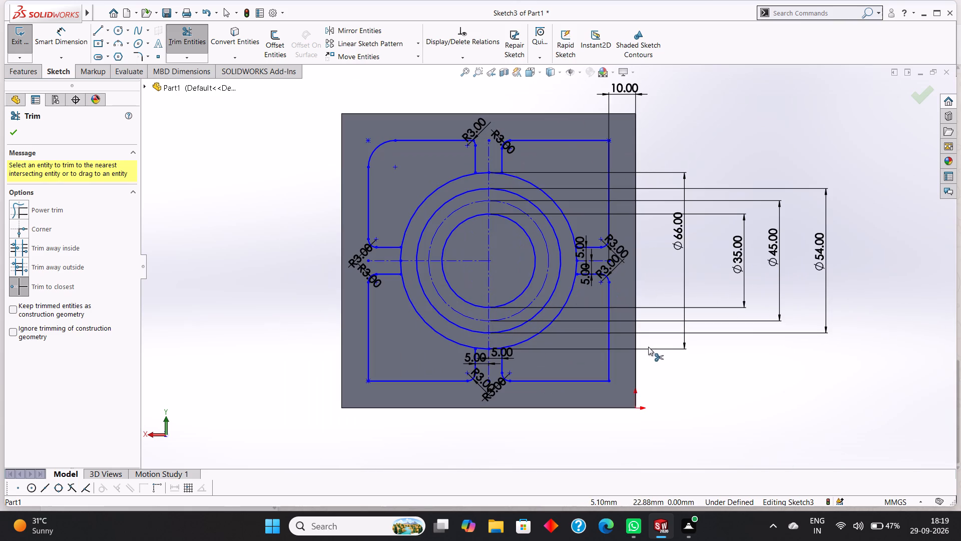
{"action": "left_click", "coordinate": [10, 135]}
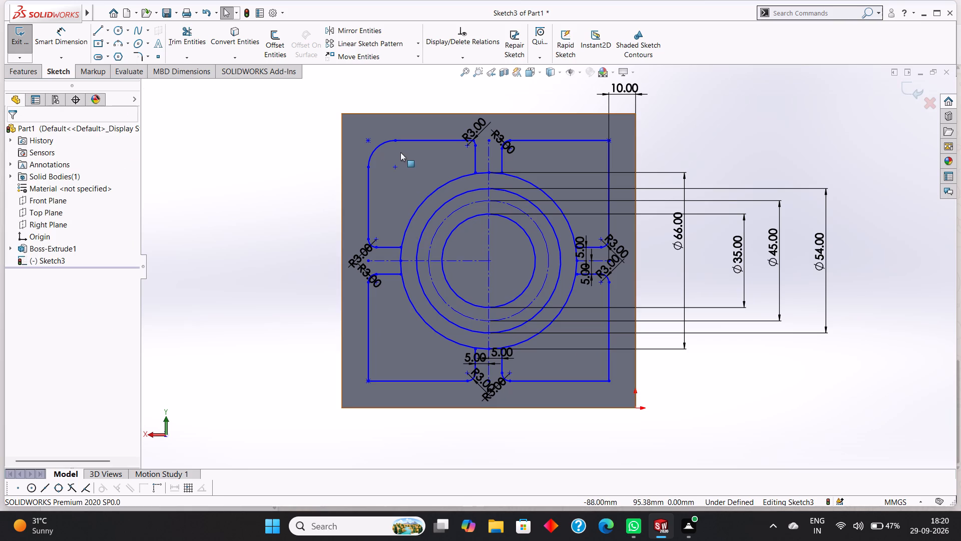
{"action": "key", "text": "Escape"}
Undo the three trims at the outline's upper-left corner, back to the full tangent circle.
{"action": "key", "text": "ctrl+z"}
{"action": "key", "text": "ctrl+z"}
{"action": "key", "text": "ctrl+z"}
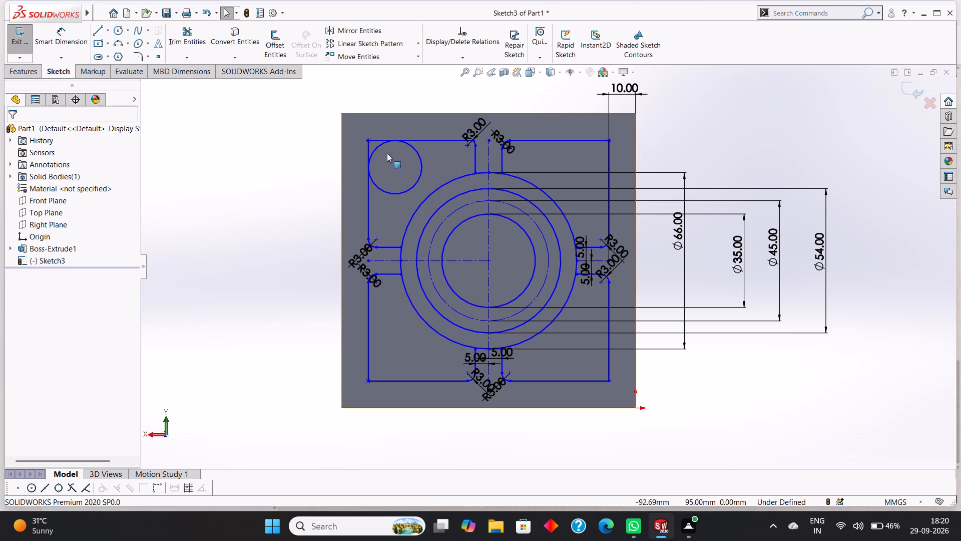
Delete the circle tangent to the outline's top and left lines near the upper-left corner.
{"action": "right_click", "coordinate": [418, 152]}
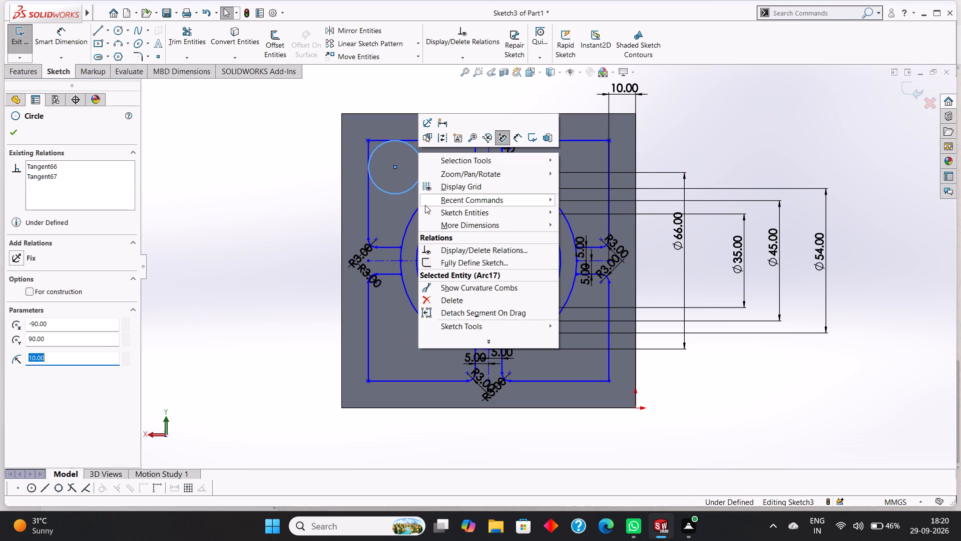
{"action": "left_click", "coordinate": [452, 298]}
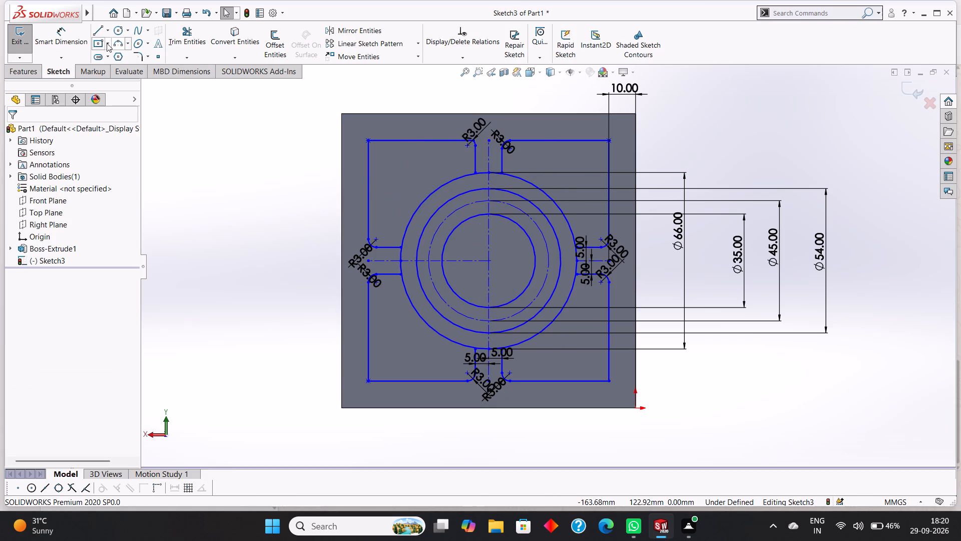
Sketch a circle of 10 mm radius centred on the outline's upper-left corner point.
{"action": "left_click", "coordinate": [119, 31]}
{"action": "left_click", "coordinate": [367, 140]}
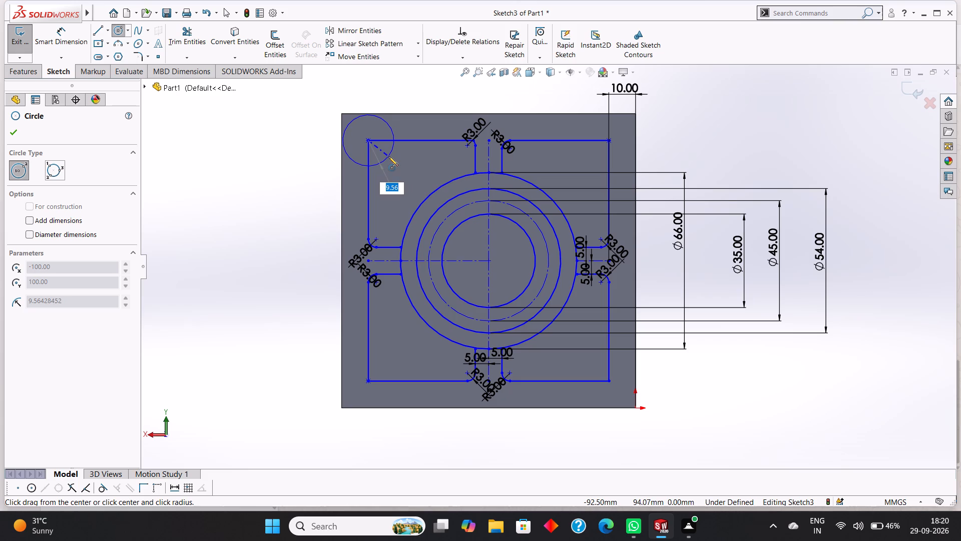
{"action": "type", "text": "10"}
{"action": "key", "text": "Return"}
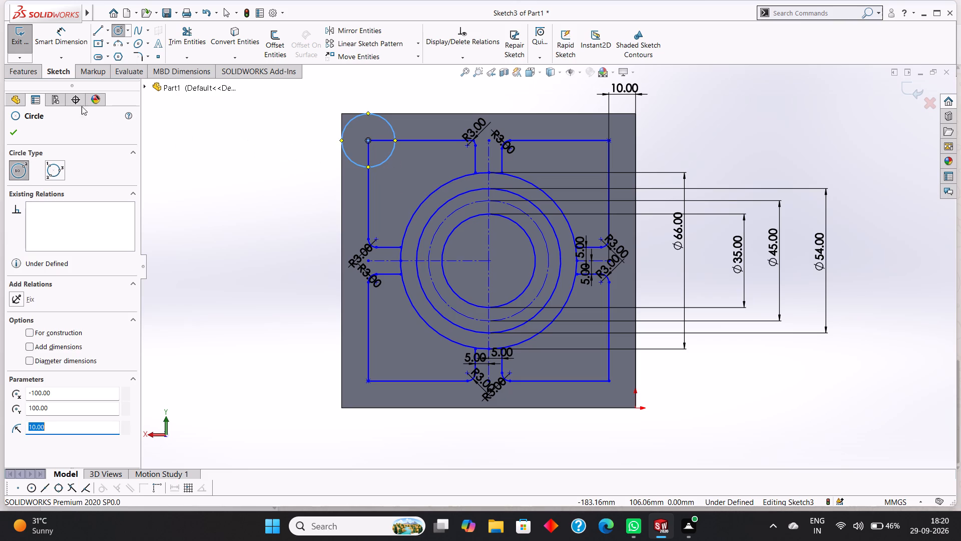
{"action": "left_click", "coordinate": [13, 131]}
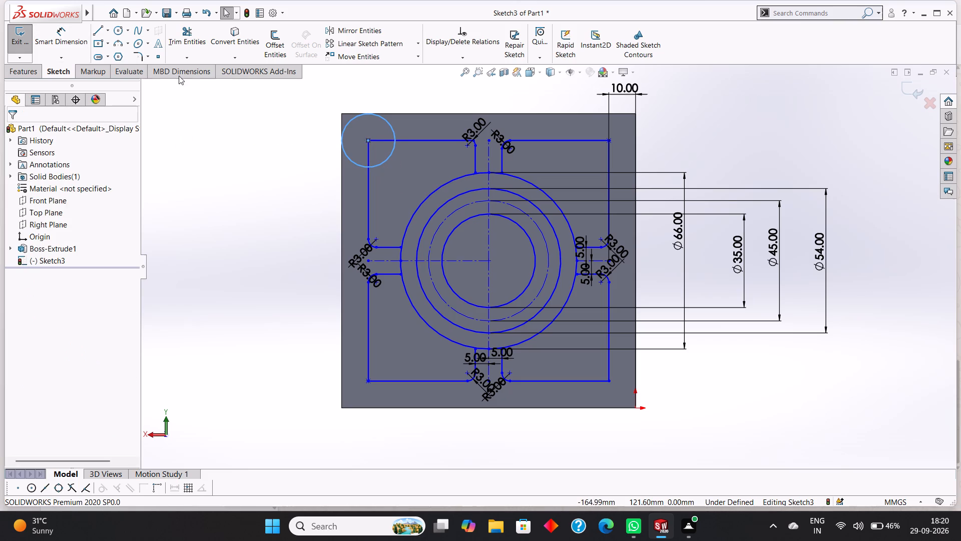
Dimension the diameter of the upper-left corner circle at 20 mm.
{"action": "left_click", "coordinate": [67, 41]}
{"action": "left_click", "coordinate": [352, 119]}
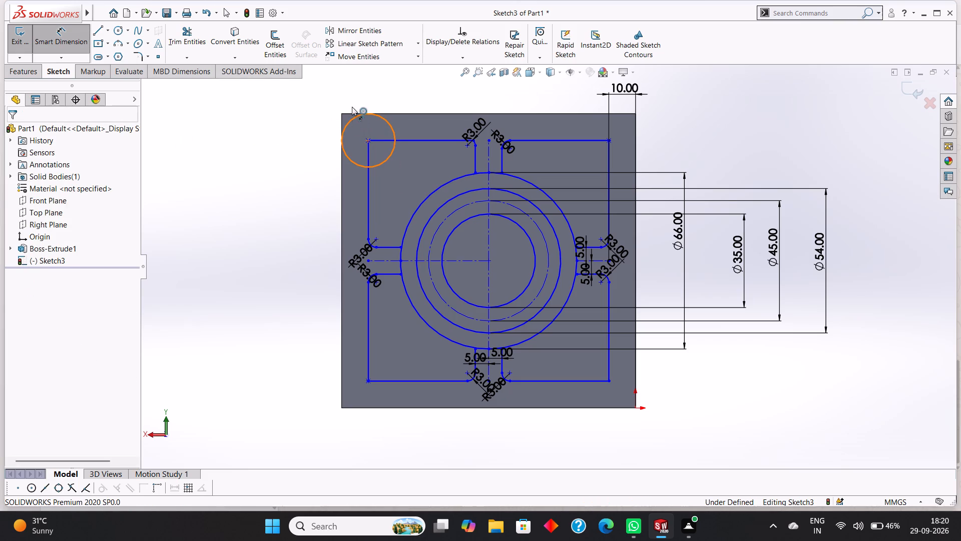
{"action": "left_click", "coordinate": [355, 94]}
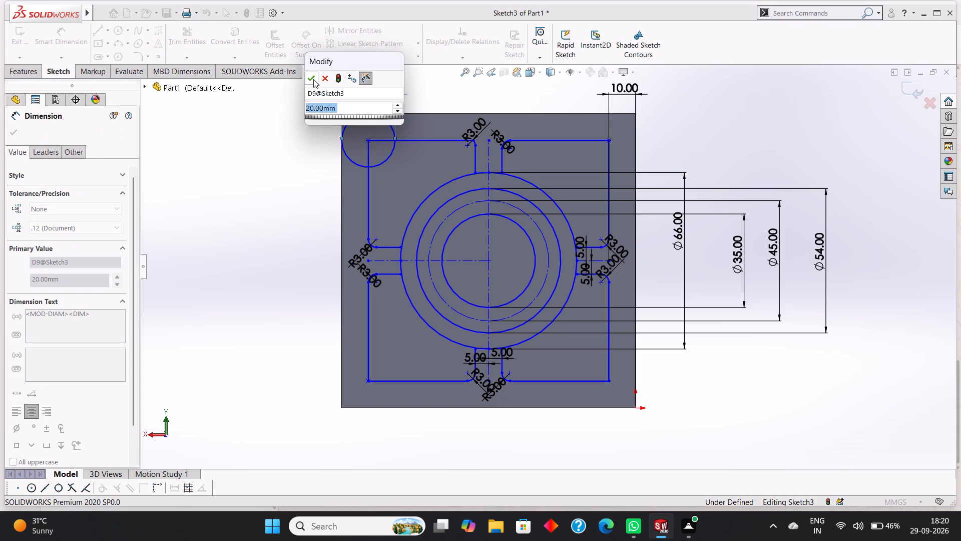
{"action": "left_click", "coordinate": [313, 79]}
{"action": "left_click", "coordinate": [10, 135]}
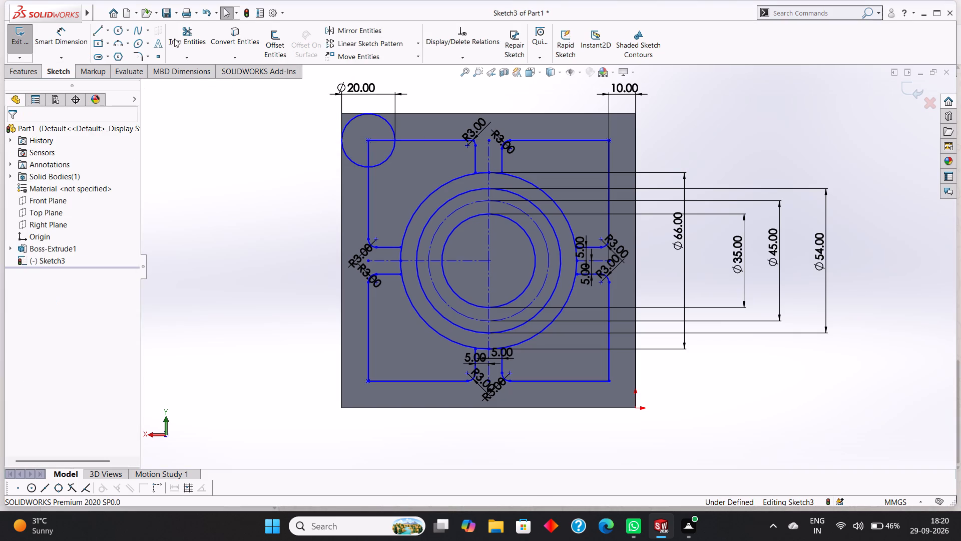
Trim the corner circle and the outline lines inside it to leave a concave quarter arc at the upper-left corner.
{"action": "left_click", "coordinate": [178, 36]}
{"action": "left_click", "coordinate": [357, 116]}
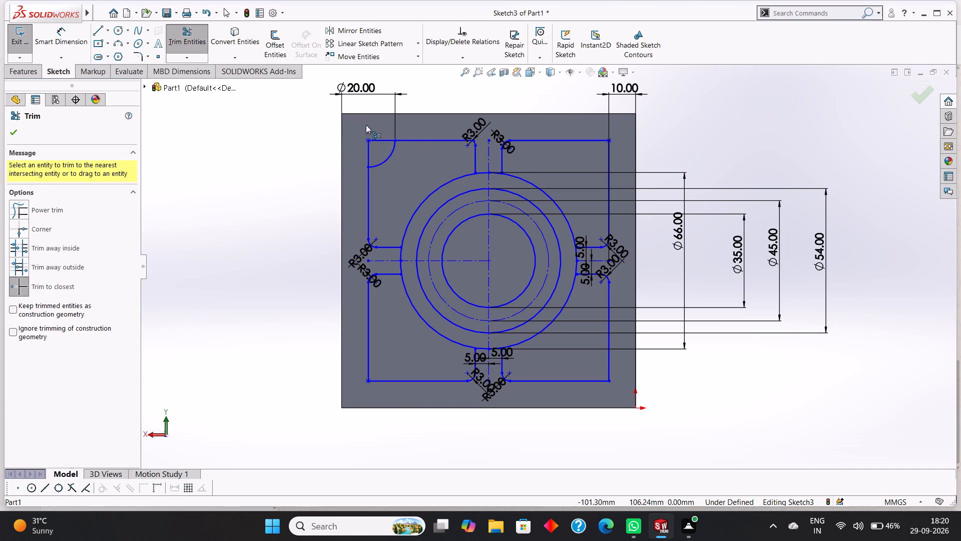
{"action": "left_click", "coordinate": [378, 139]}
{"action": "left_click", "coordinate": [368, 147]}
{"action": "left_click", "coordinate": [16, 129]}
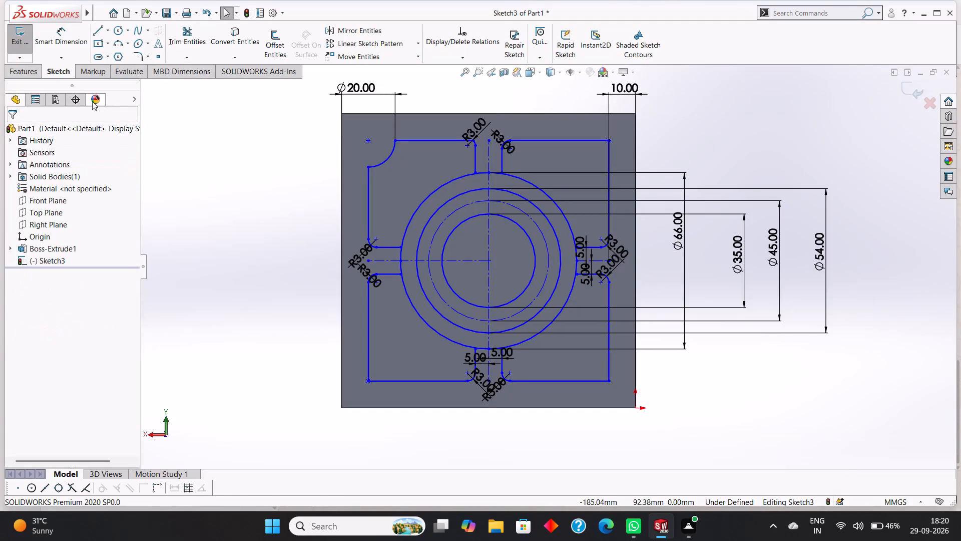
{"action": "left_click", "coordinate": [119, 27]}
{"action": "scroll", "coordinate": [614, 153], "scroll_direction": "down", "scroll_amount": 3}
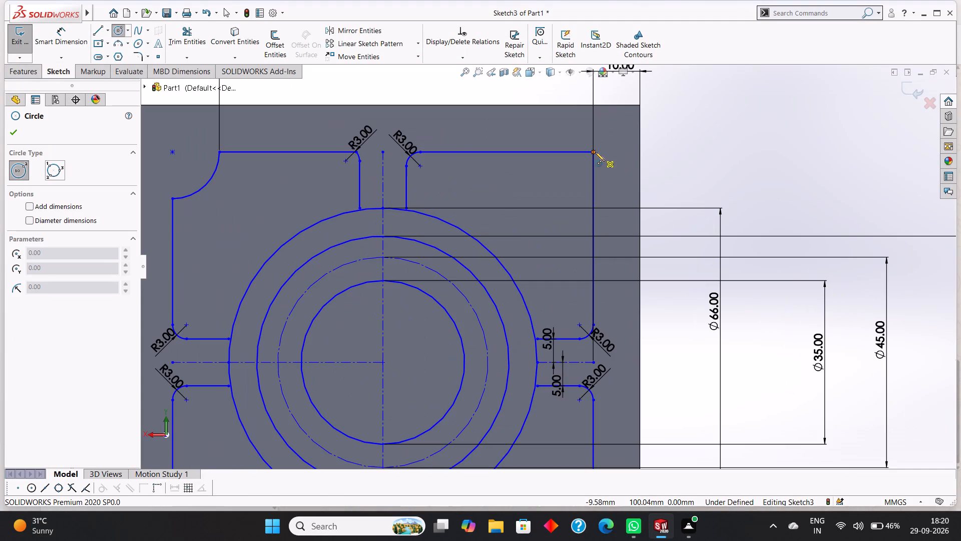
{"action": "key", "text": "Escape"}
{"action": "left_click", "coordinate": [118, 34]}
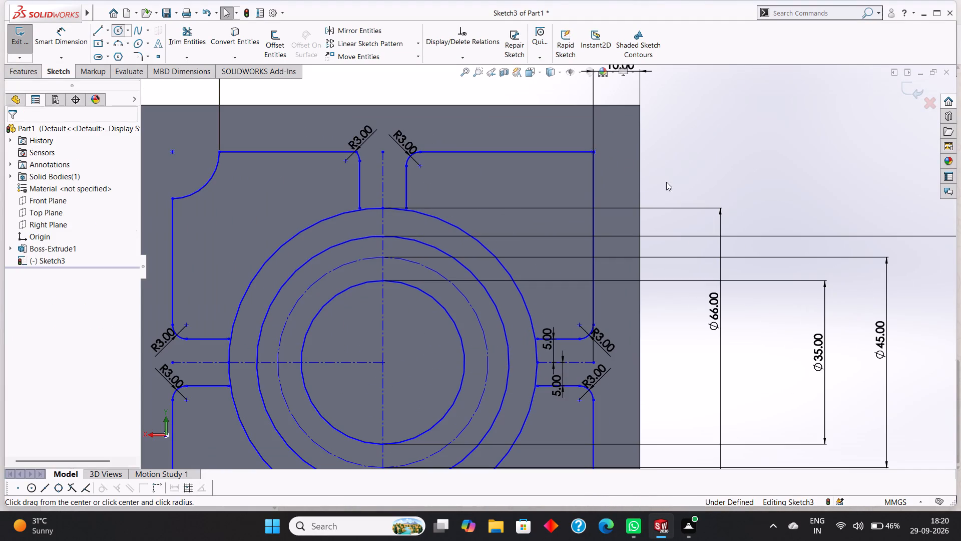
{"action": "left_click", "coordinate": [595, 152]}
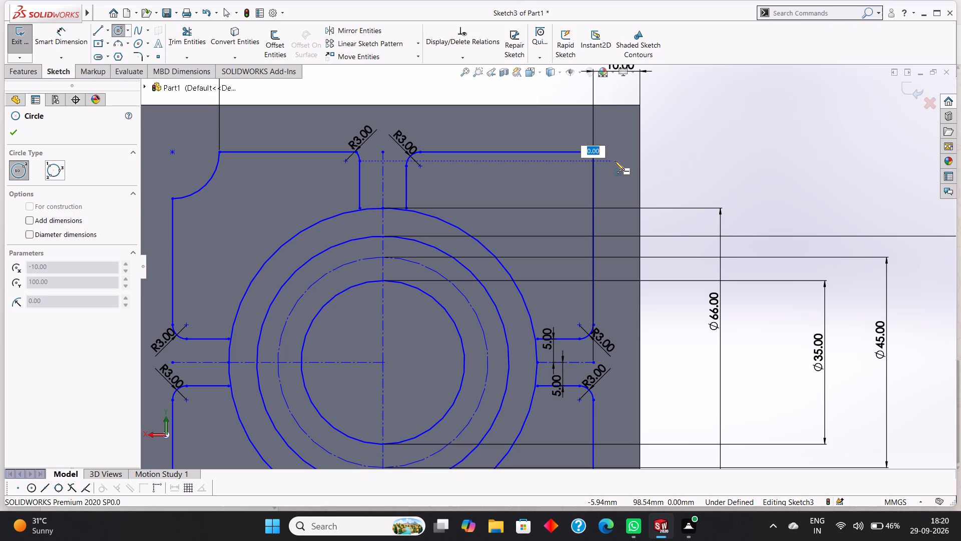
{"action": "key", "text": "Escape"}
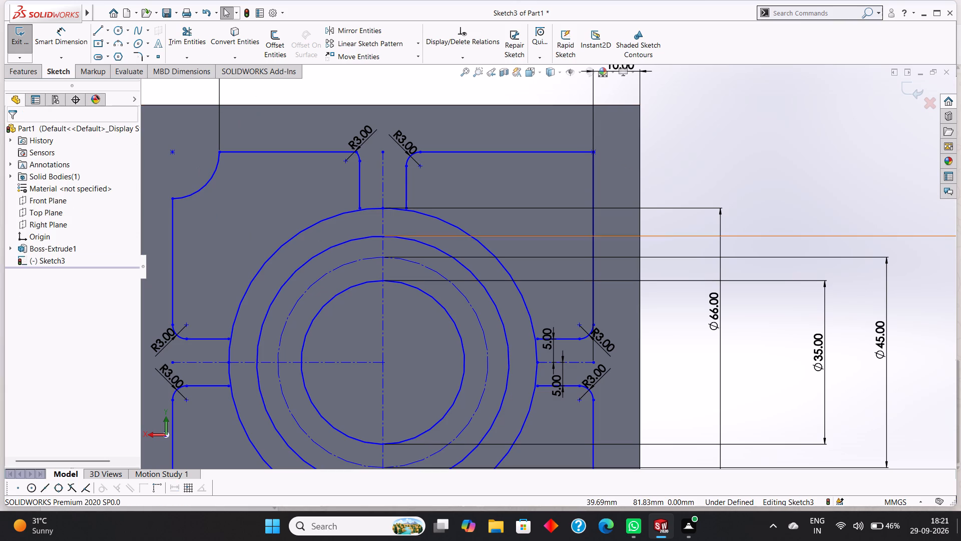
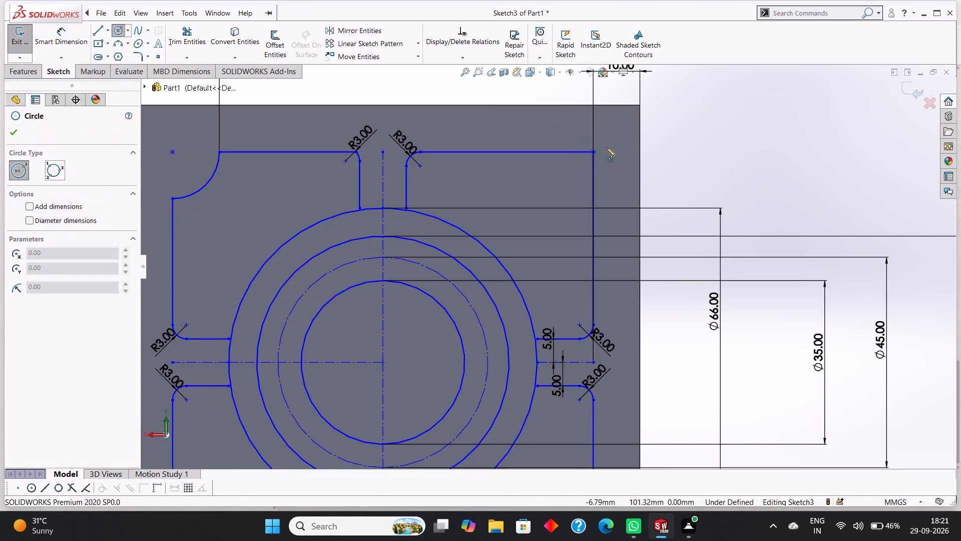
Sketch a circle of 10 mm radius centred on the outline's upper-right corner point.
{"action": "left_click_drag", "start_coordinate": [594, 152], "coordinate": [614, 158]}
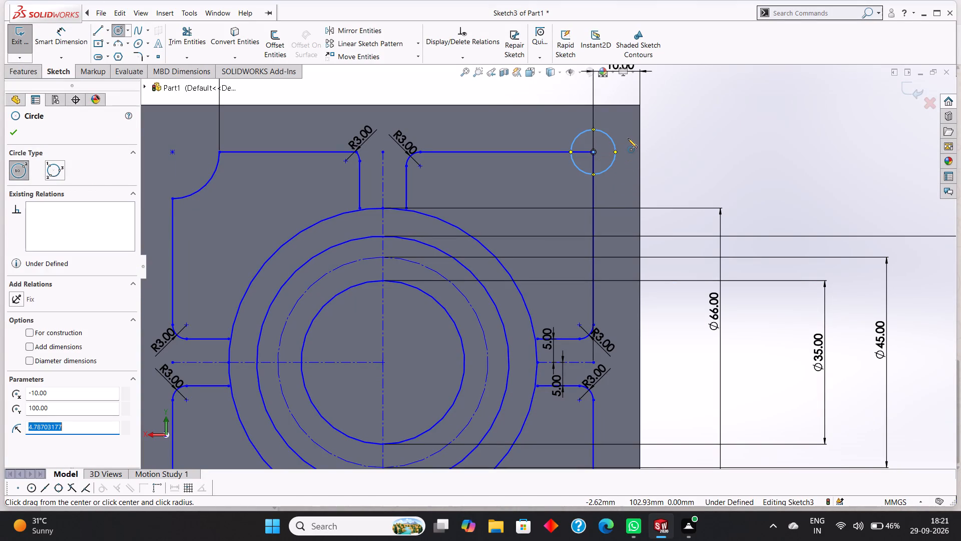
{"action": "type", "text": "10"}
{"action": "key", "text": "Return"}
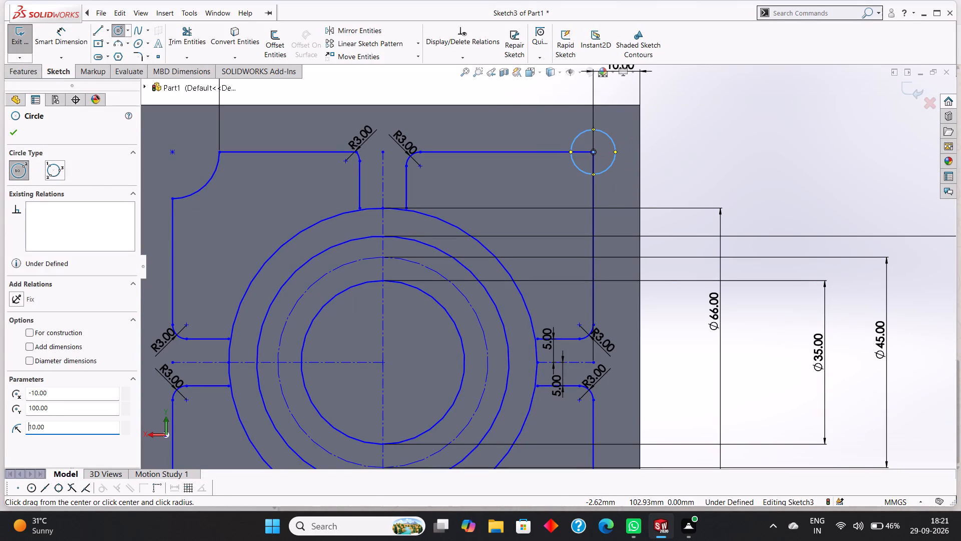
{"action": "left_click", "coordinate": [17, 132]}
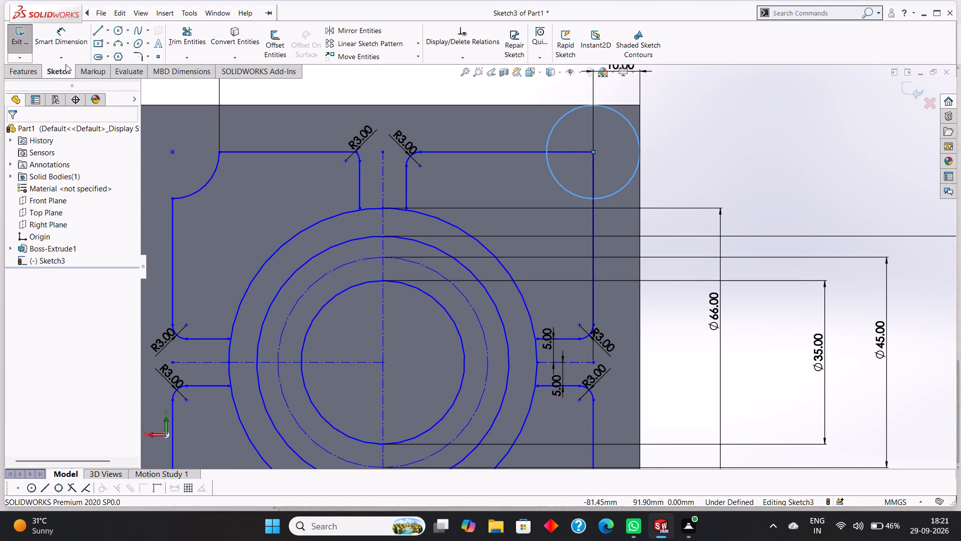
Dimension the diameter of the upper-right corner circle at 20 mm.
{"action": "left_click", "coordinate": [77, 32]}
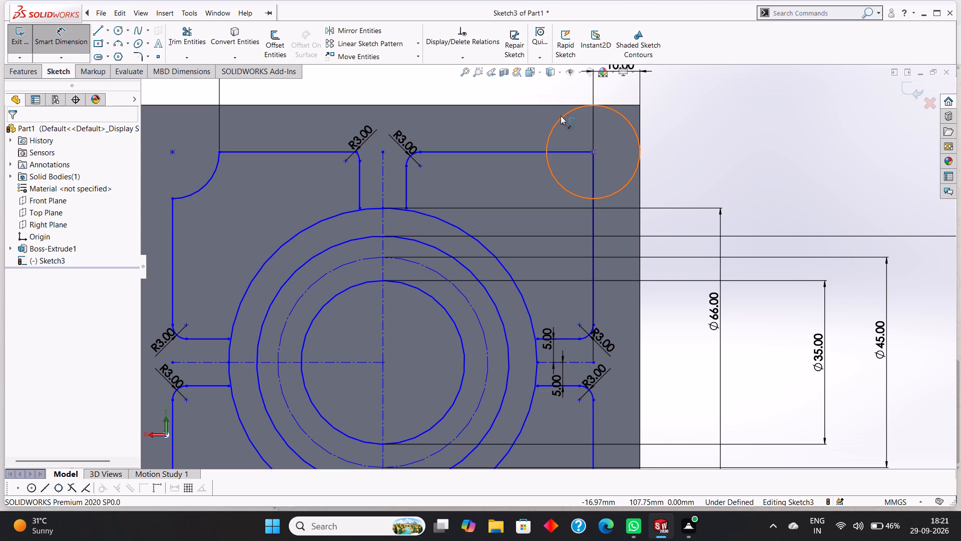
{"action": "scroll", "coordinate": [561, 116], "scroll_direction": "up", "scroll_amount": 2}
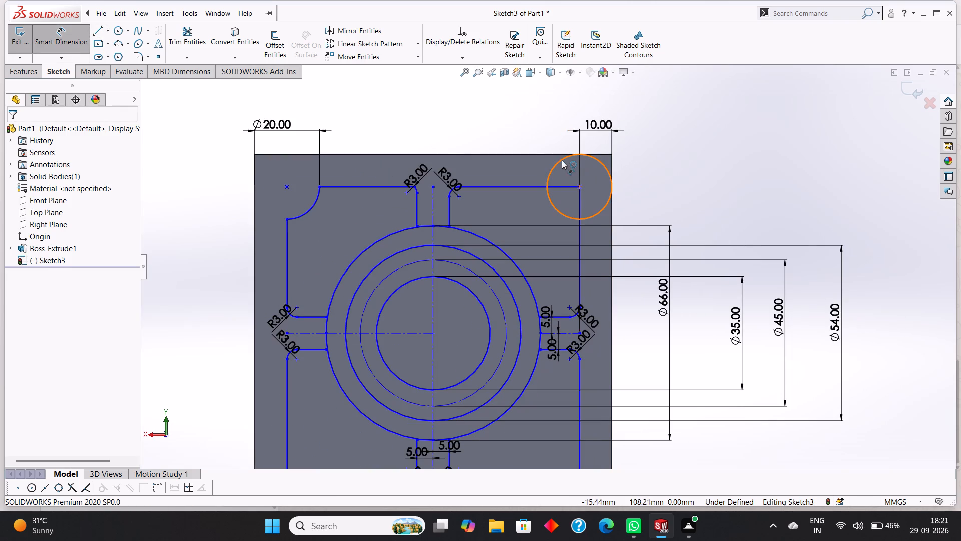
{"action": "left_click", "coordinate": [562, 160]}
{"action": "left_click", "coordinate": [547, 143]}
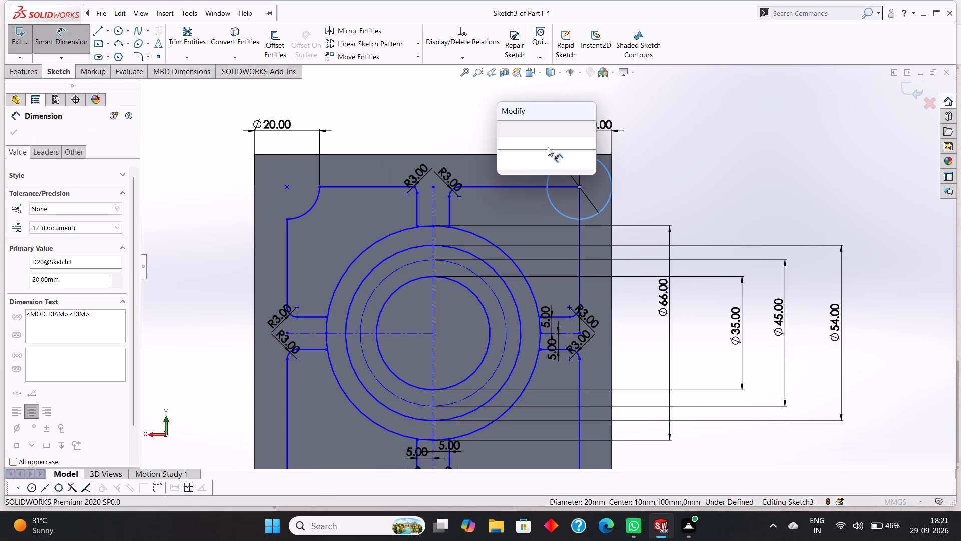
{"action": "left_click", "coordinate": [504, 131]}
{"action": "left_click", "coordinate": [13, 136]}
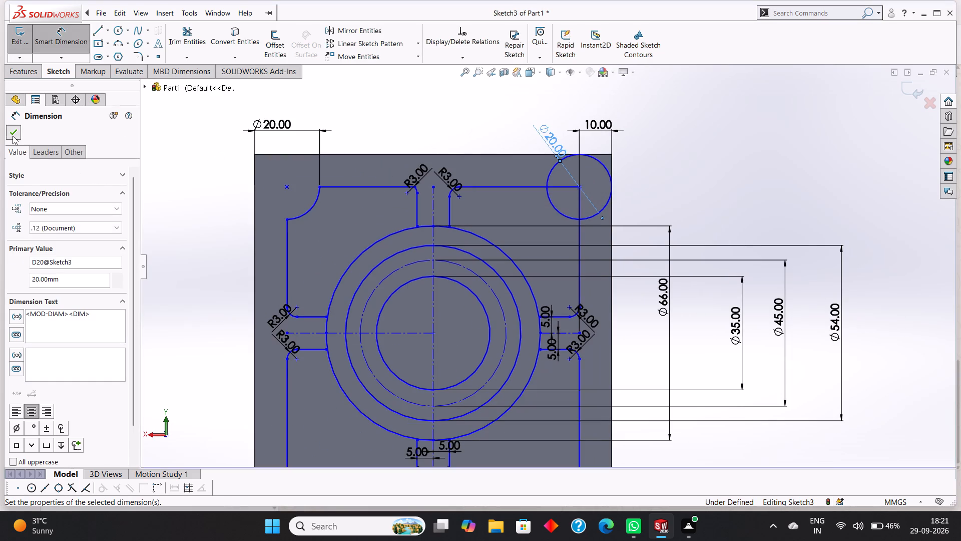
Trim the upper-right corner circle and the outline lines inside it to leave a concave quarter arc.
{"action": "left_click", "coordinate": [178, 27]}
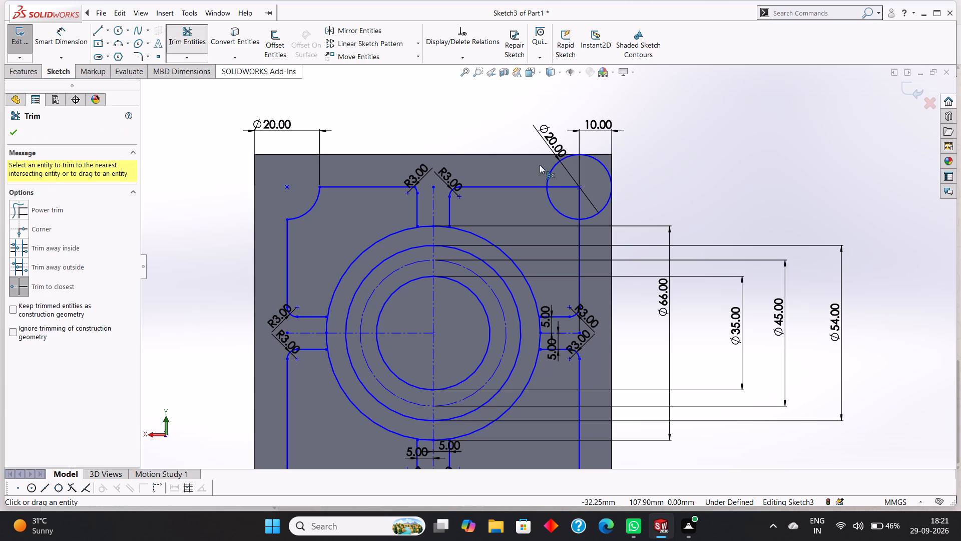
{"action": "left_click", "coordinate": [598, 162]}
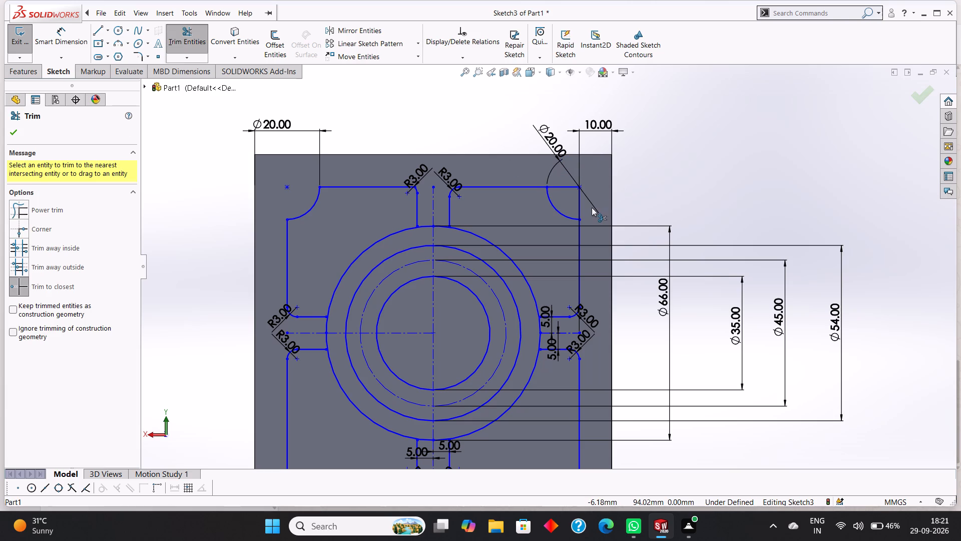
{"action": "scroll", "coordinate": [592, 210], "scroll_direction": "up", "scroll_amount": 2}
{"action": "scroll", "coordinate": [572, 220], "scroll_direction": "down", "scroll_amount": 4}
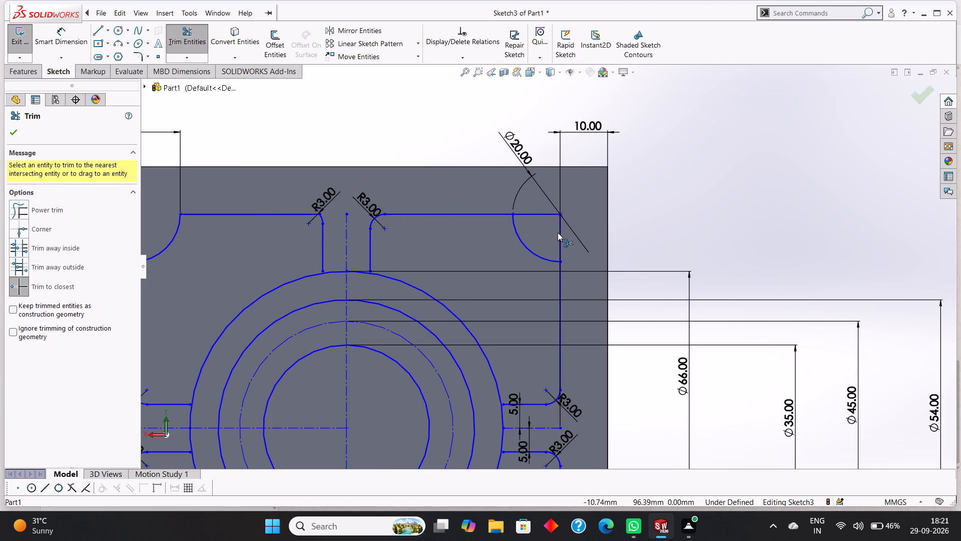
{"action": "left_click", "coordinate": [561, 234]}
{"action": "left_click", "coordinate": [551, 213]}
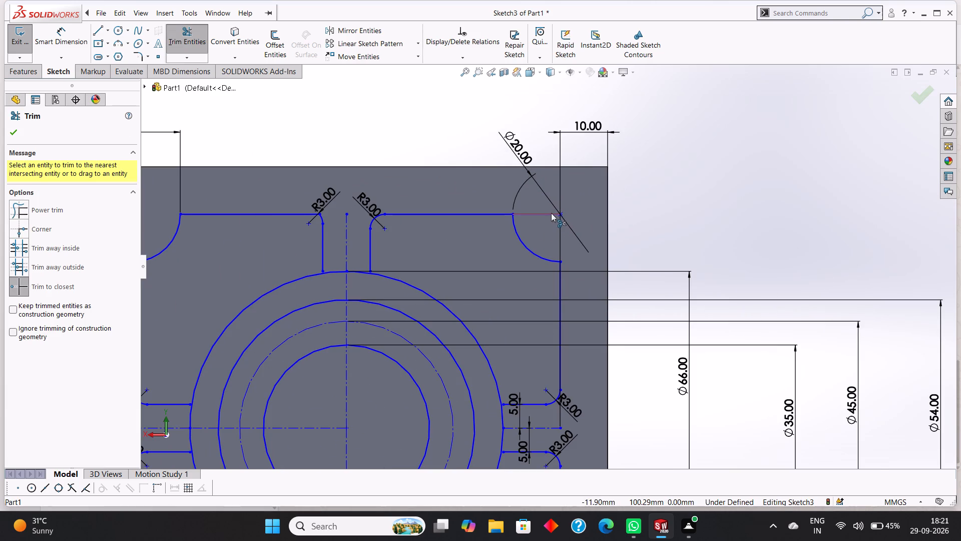
{"action": "left_click", "coordinate": [560, 226]}
{"action": "scroll", "coordinate": [561, 239], "scroll_direction": "up", "scroll_amount": 4}
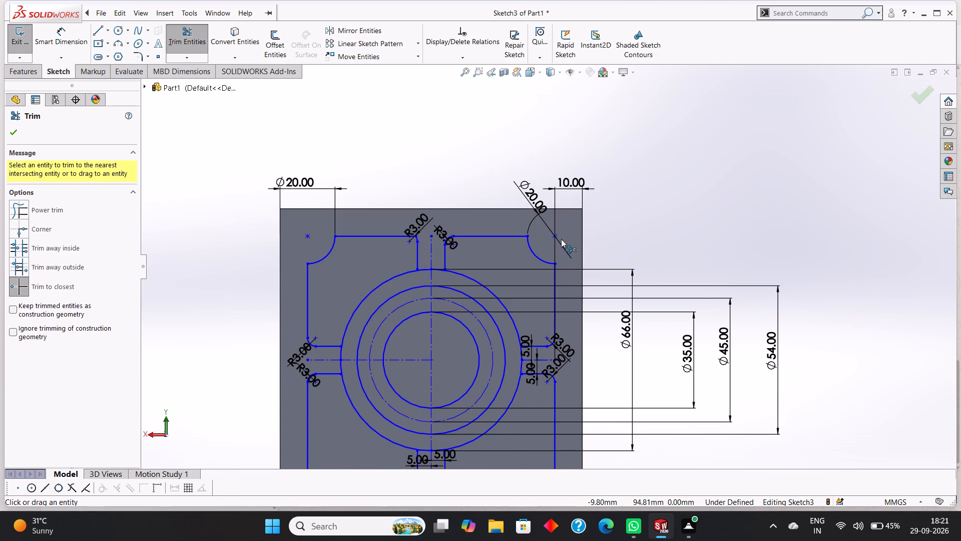
{"action": "left_click", "coordinate": [10, 132]}
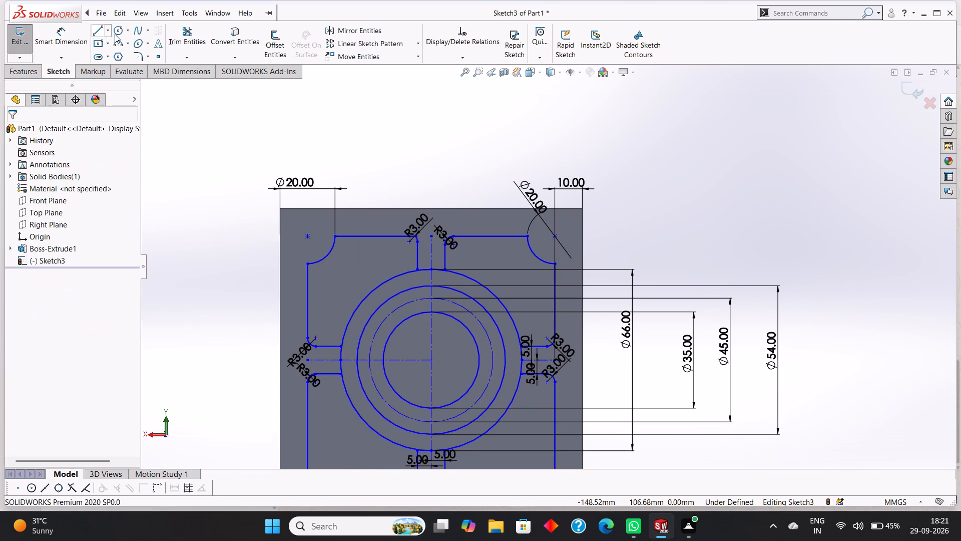
Sketch a circle of 10 mm radius centred on the outline's lower-right corner point.
{"action": "left_click", "coordinate": [119, 31]}
{"action": "scroll", "coordinate": [514, 299], "scroll_direction": "up", "scroll_amount": 3}
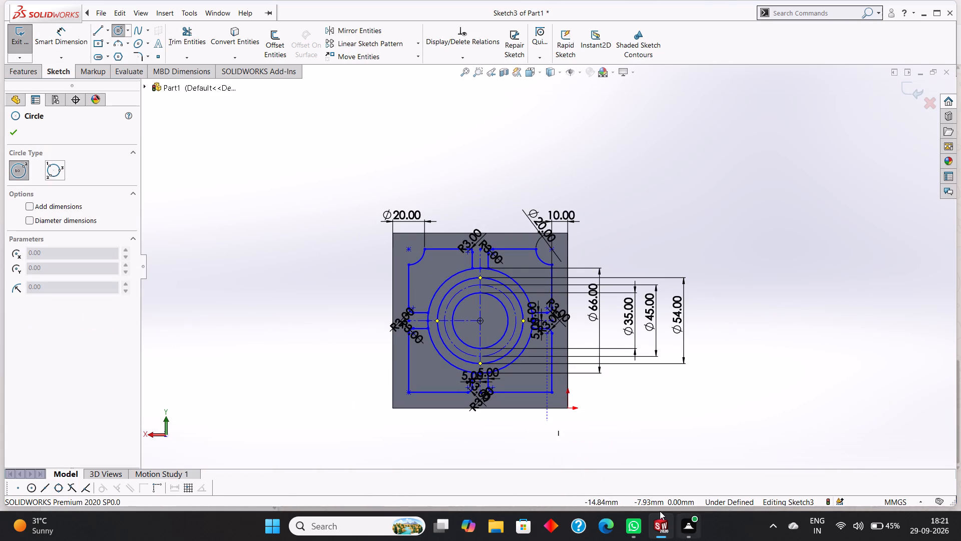
{"action": "scroll", "coordinate": [554, 414], "scroll_direction": "down", "scroll_amount": 3}
{"action": "scroll", "coordinate": [549, 370], "scroll_direction": "down", "scroll_amount": 2}
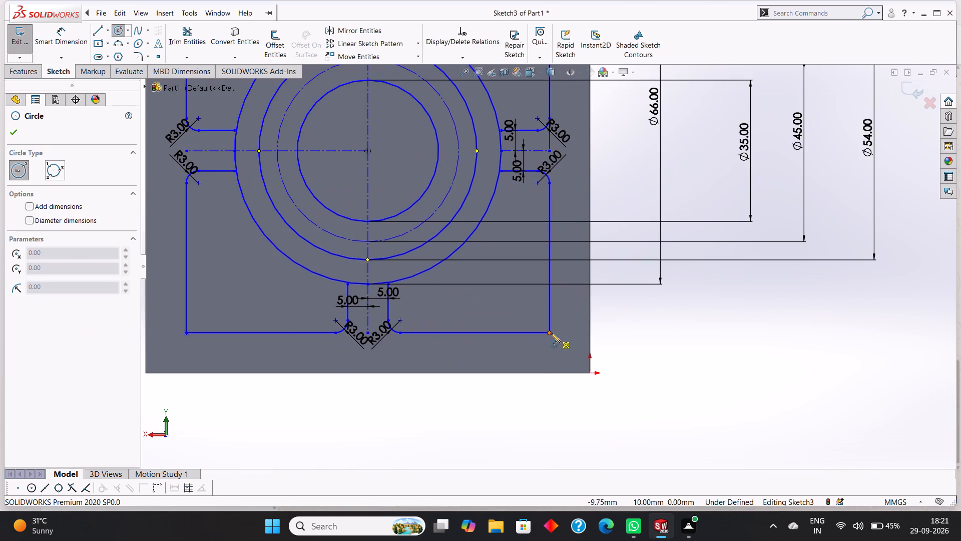
{"action": "left_click_drag", "start_coordinate": [551, 333], "coordinate": [570, 355]}
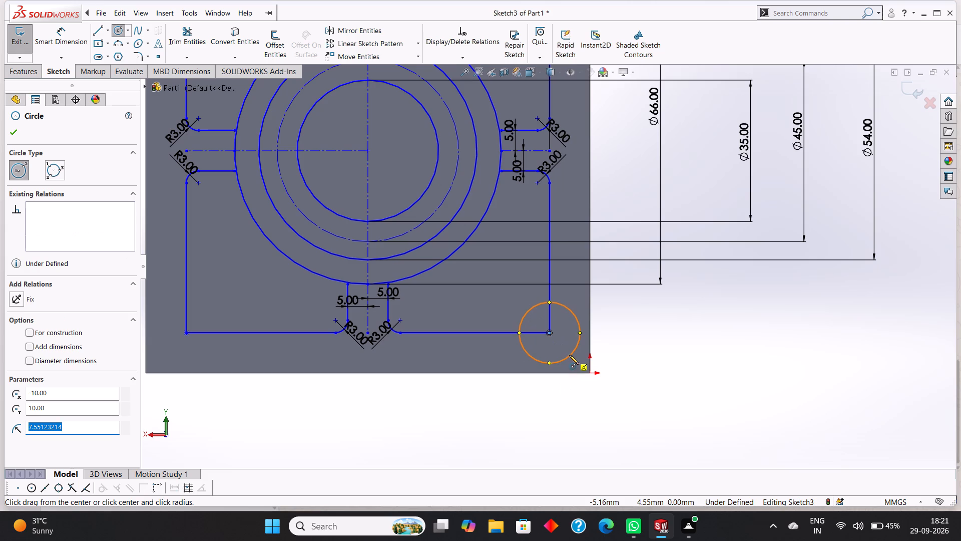
{"action": "type", "text": "10"}
{"action": "key", "text": "Return"}
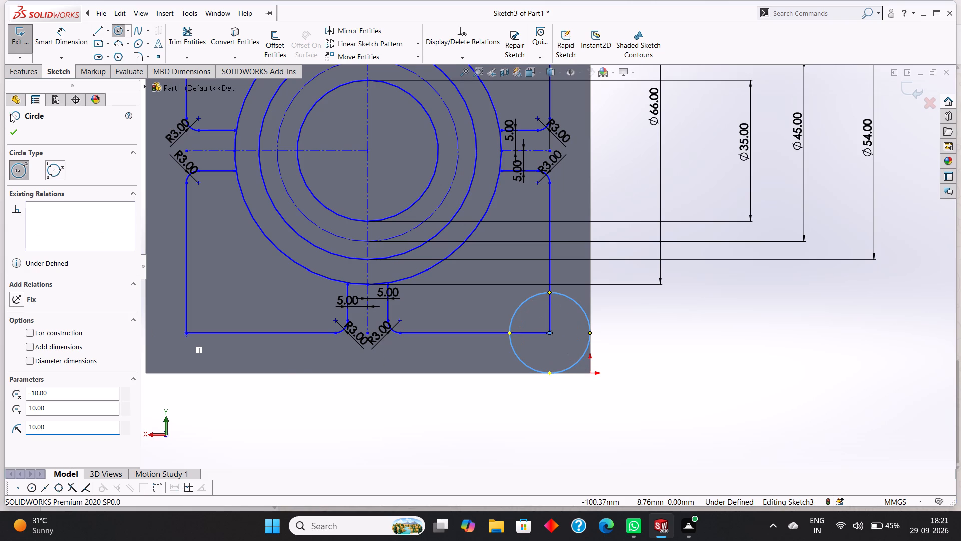
{"action": "left_click", "coordinate": [17, 127]}
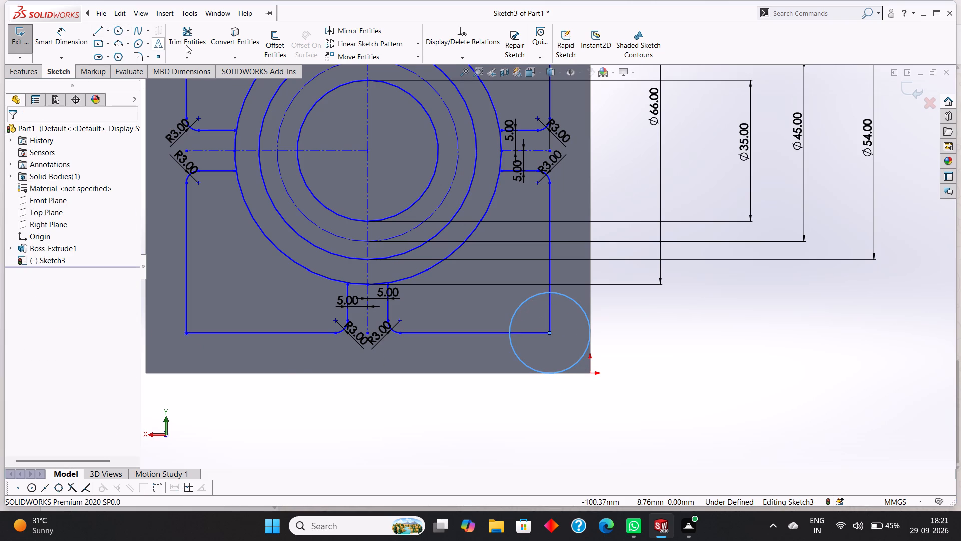
Trim the lower-right corner circle and the outline lines inside it to leave a concave quarter arc.
{"action": "left_click", "coordinate": [189, 45]}
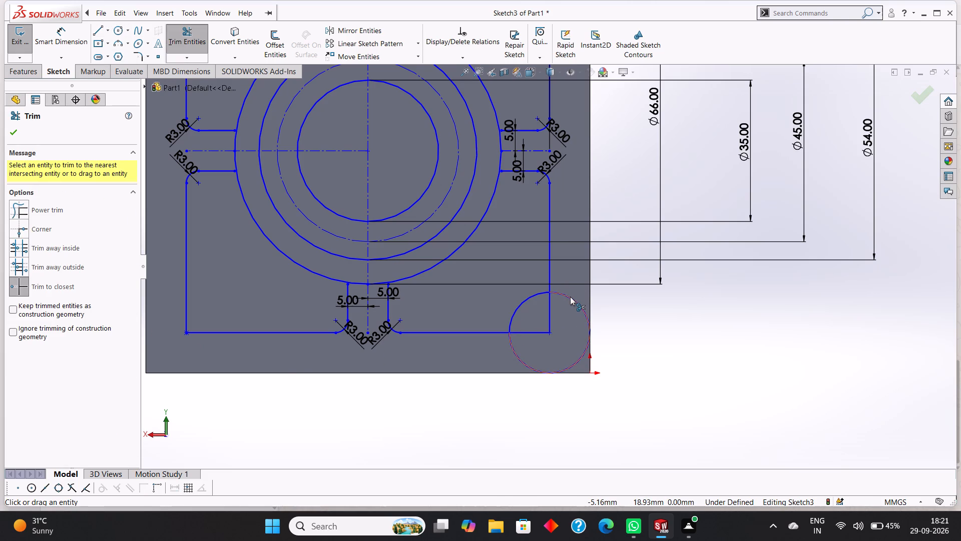
{"action": "left_click", "coordinate": [570, 297]}
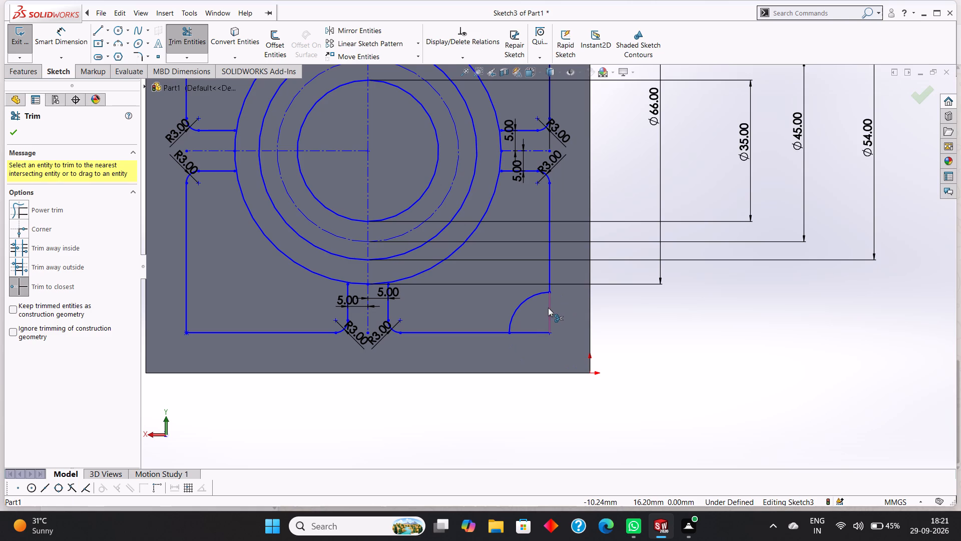
{"action": "left_click", "coordinate": [549, 308]}
{"action": "left_click", "coordinate": [536, 330]}
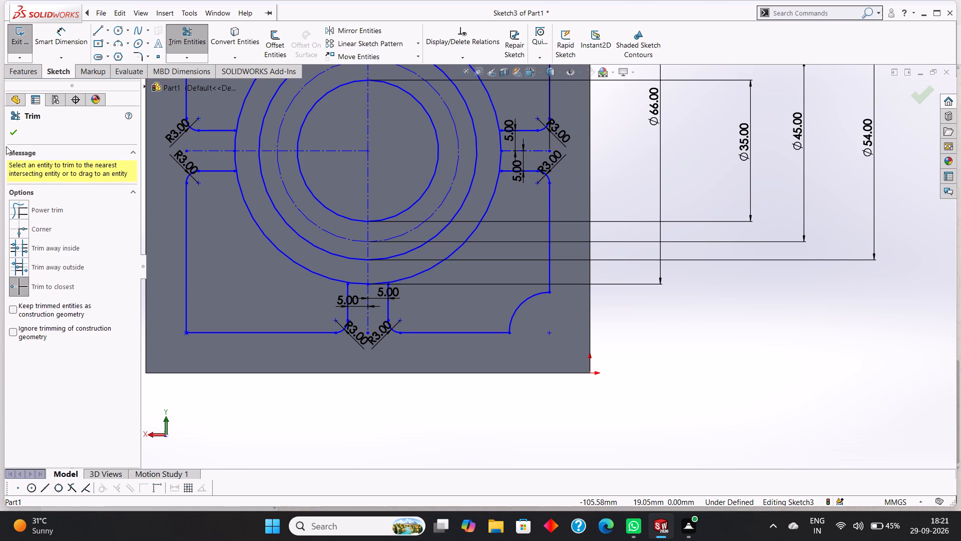
{"action": "left_click", "coordinate": [15, 132]}
Sketch a circle of 10 mm radius centred on the outline's lower-left corner point.
{"action": "scroll", "coordinate": [531, 315], "scroll_direction": "up", "scroll_amount": 5}
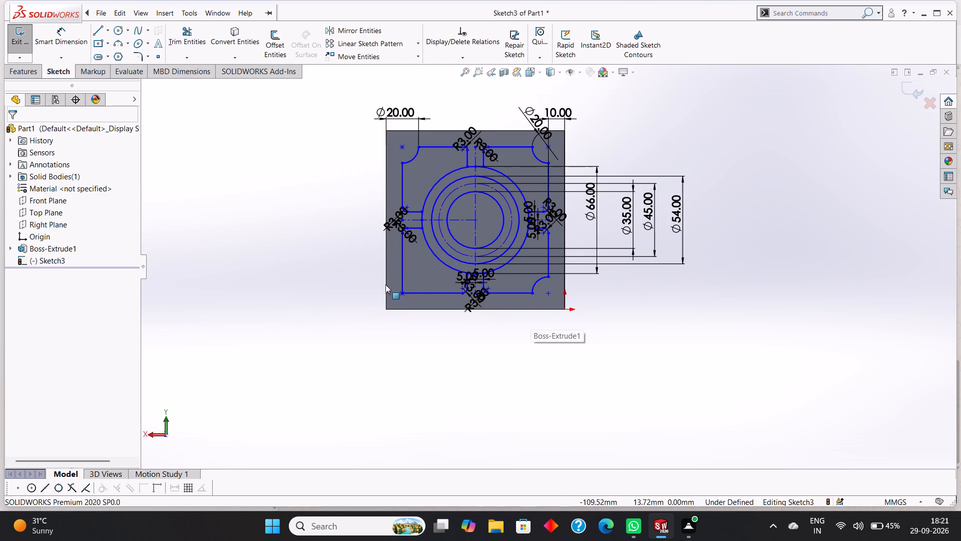
{"action": "left_click", "coordinate": [117, 31]}
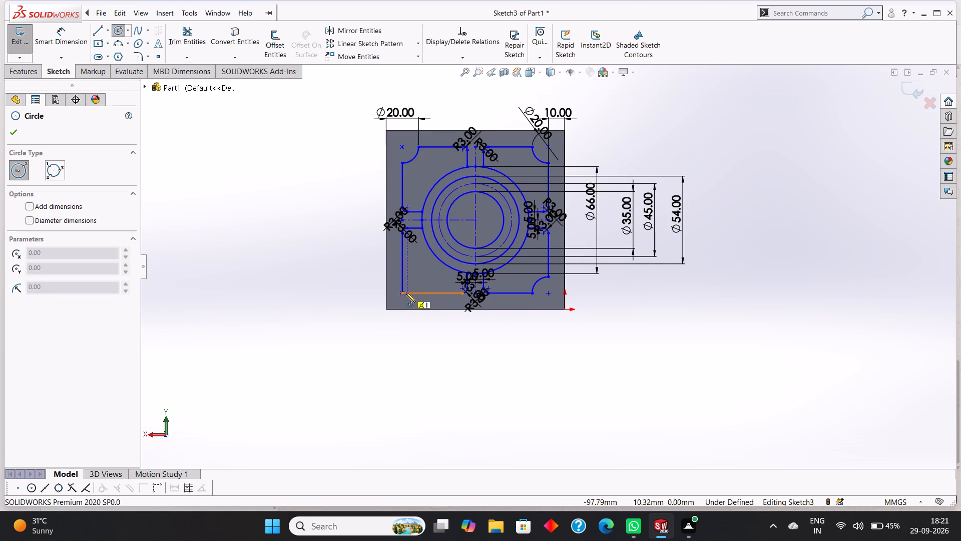
{"action": "left_click_drag", "start_coordinate": [403, 293], "coordinate": [423, 303]}
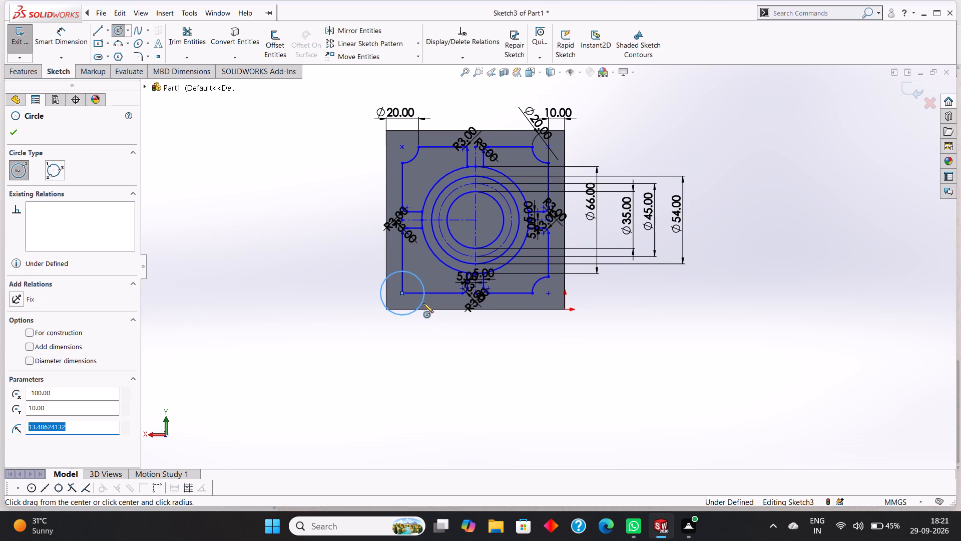
{"action": "type", "text": "10"}
{"action": "key", "text": "Return"}
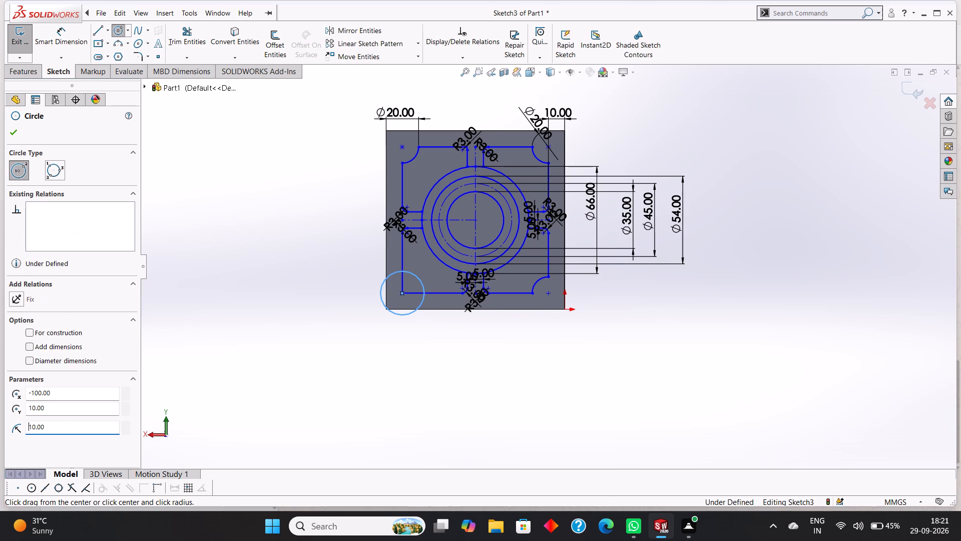
{"action": "left_click", "coordinate": [18, 131]}
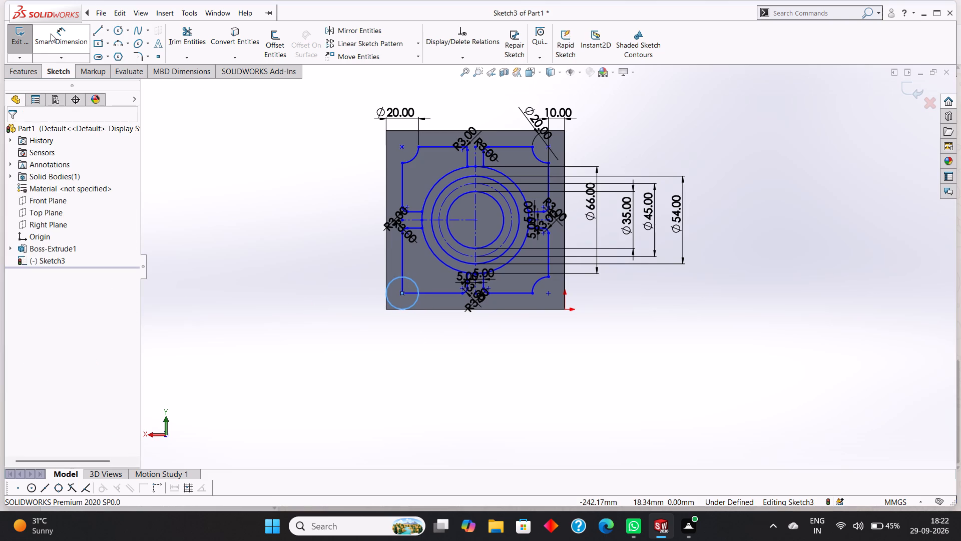
Dimension the radius of the concave arc at the outline's lower-right corner at 10 mm.
{"action": "left_click", "coordinate": [52, 32]}
{"action": "left_click", "coordinate": [539, 283]}
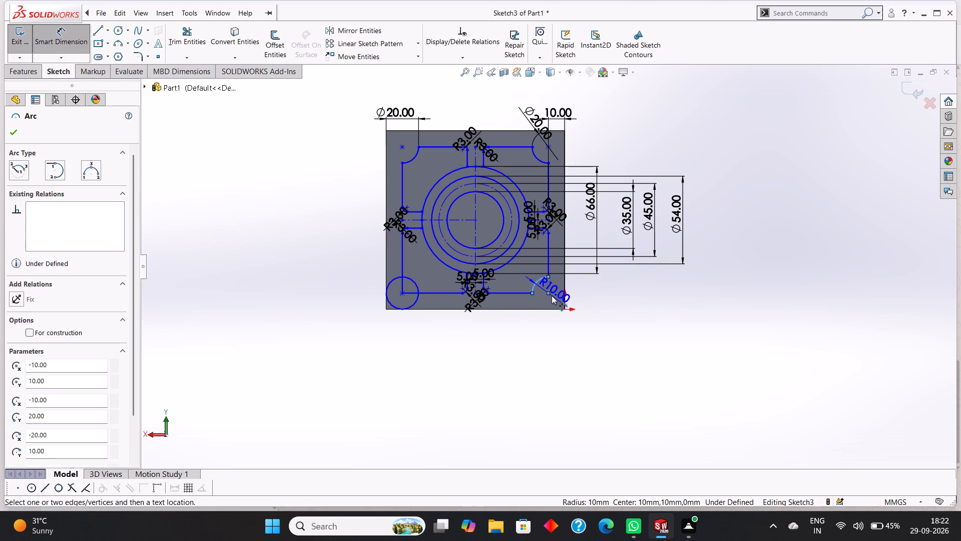
{"action": "left_click", "coordinate": [552, 296]}
{"action": "left_click", "coordinate": [509, 282]}
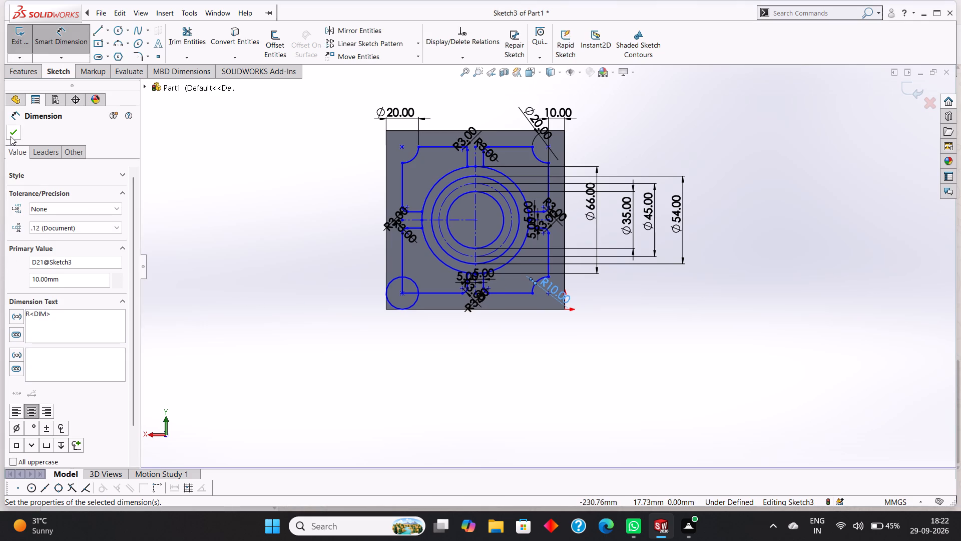
{"action": "left_click", "coordinate": [11, 134]}
Trim the lower-left corner circle and the outline lines inside it to leave a concave quarter arc.
{"action": "left_click", "coordinate": [190, 37]}
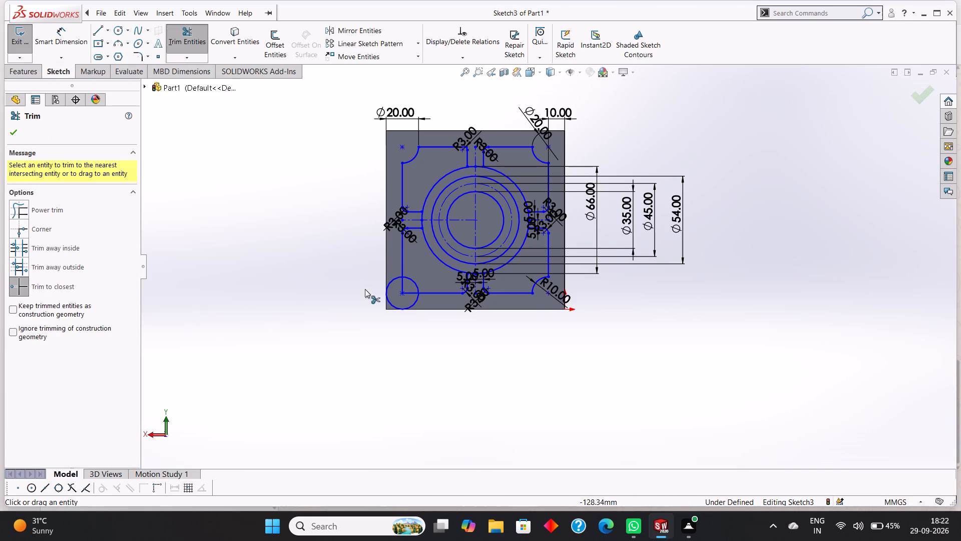
{"action": "left_click", "coordinate": [412, 304]}
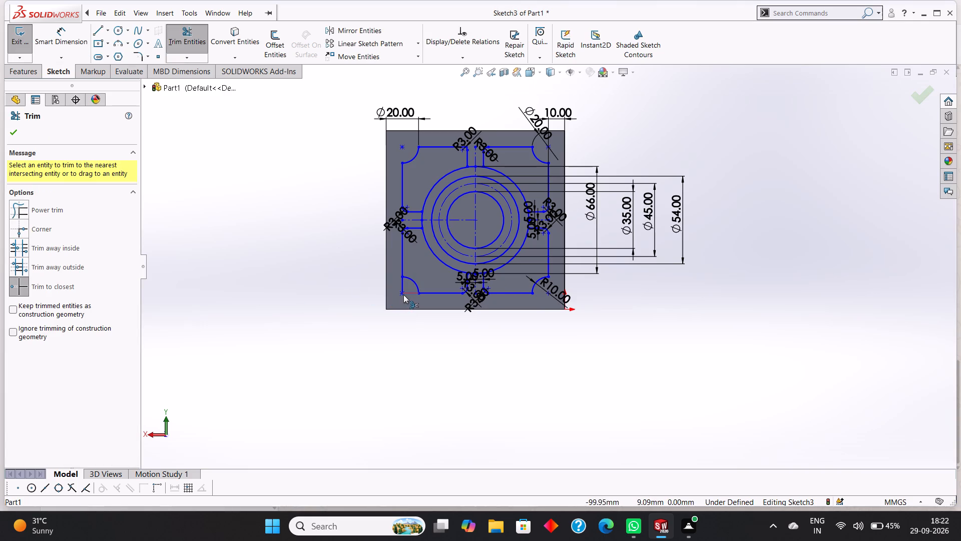
{"action": "left_click", "coordinate": [406, 295]}
{"action": "left_click", "coordinate": [402, 287]}
{"action": "left_click", "coordinate": [15, 127]}
Dimension the radius of the concave arc at the outline's lower-left corner at 10 mm.
{"action": "left_click", "coordinate": [67, 39]}
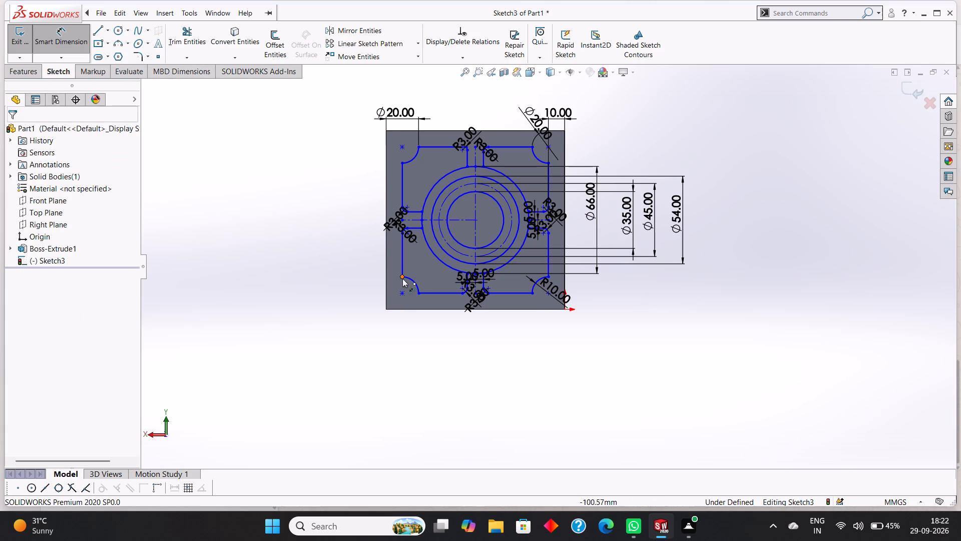
{"action": "left_click", "coordinate": [409, 282]}
{"action": "left_click", "coordinate": [401, 295]}
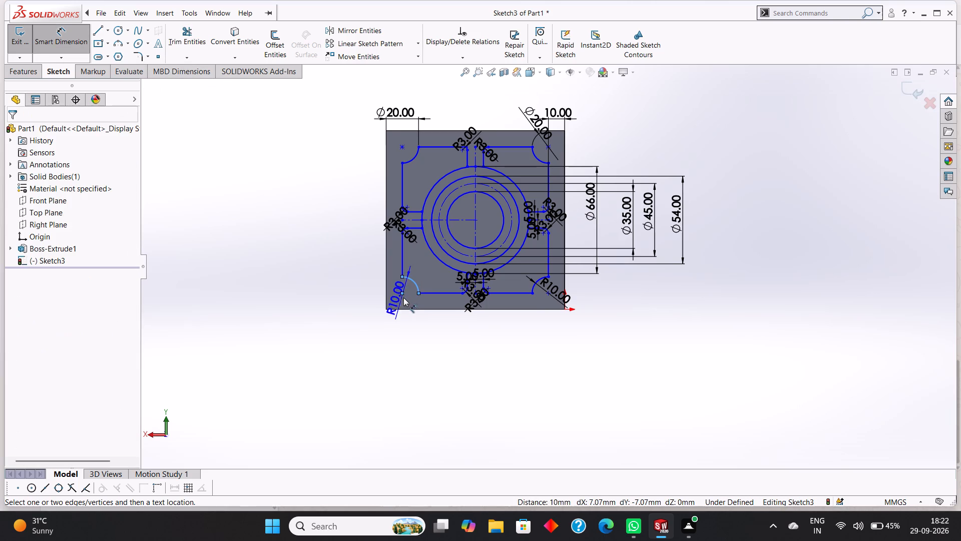
{"action": "left_click", "coordinate": [398, 298]}
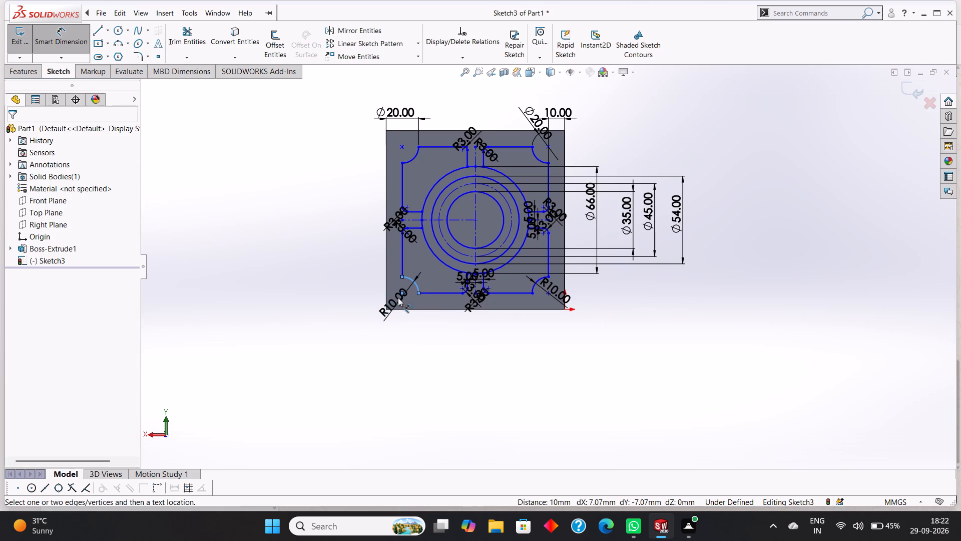
{"action": "left_click", "coordinate": [353, 280]}
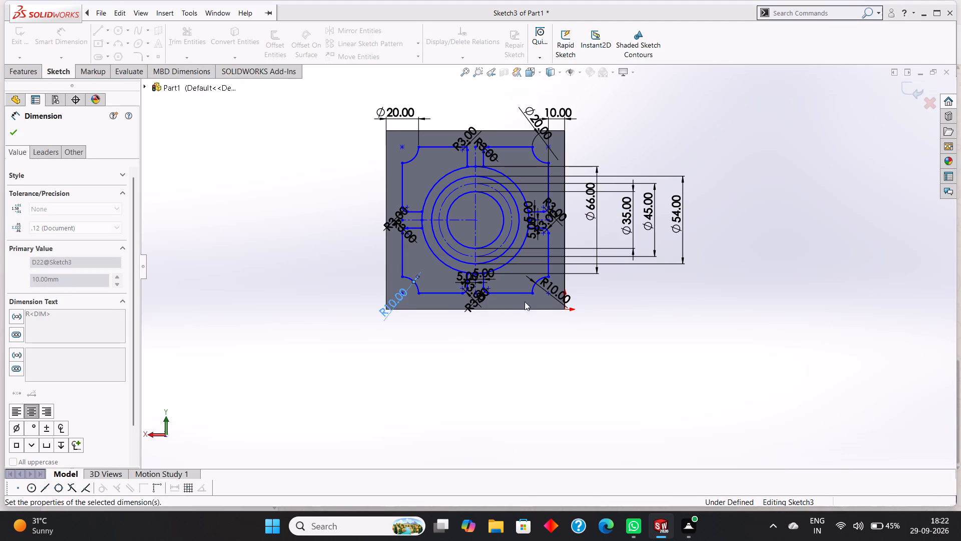
Examine the whole sketch, including the four corner arcs, the ribs and the concentric circles.
{"action": "left_click", "coordinate": [13, 129]}
{"action": "scroll", "coordinate": [418, 267], "scroll_direction": "down", "scroll_amount": 2}
{"action": "scroll", "coordinate": [434, 265], "scroll_direction": "up", "scroll_amount": 2}
{"action": "scroll", "coordinate": [531, 186], "scroll_direction": "down", "scroll_amount": 2}
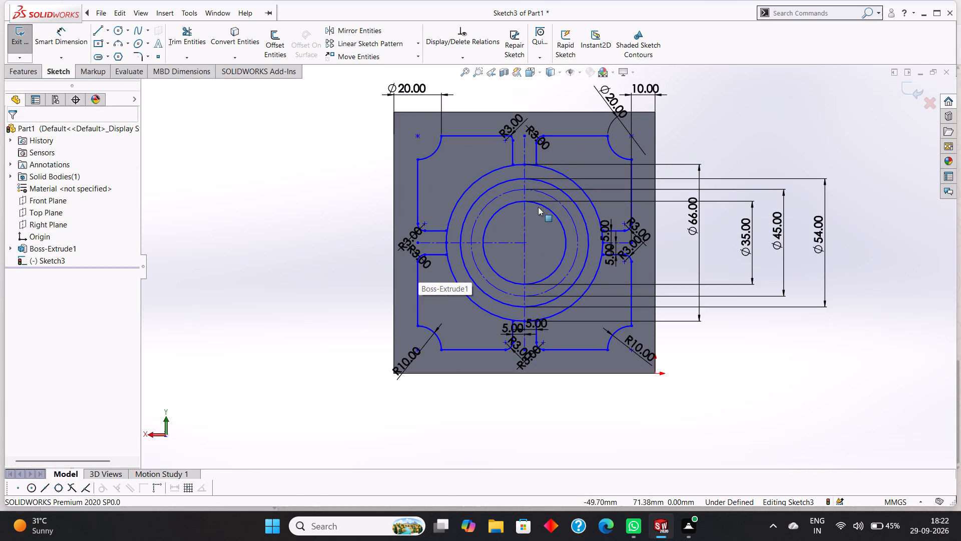
{"action": "scroll", "coordinate": [563, 224], "scroll_direction": "up", "scroll_amount": 4}
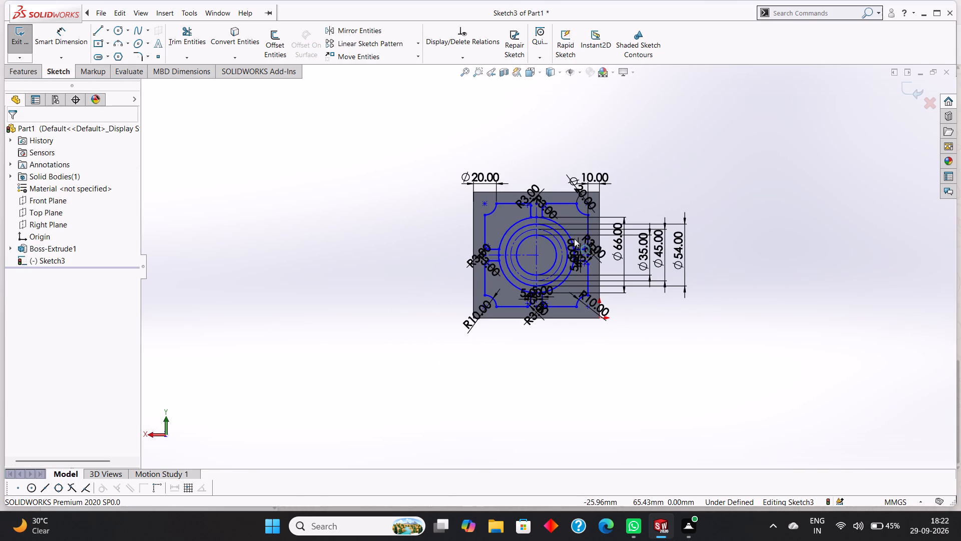
{"action": "scroll", "coordinate": [565, 225], "scroll_direction": "down", "scroll_amount": 2}
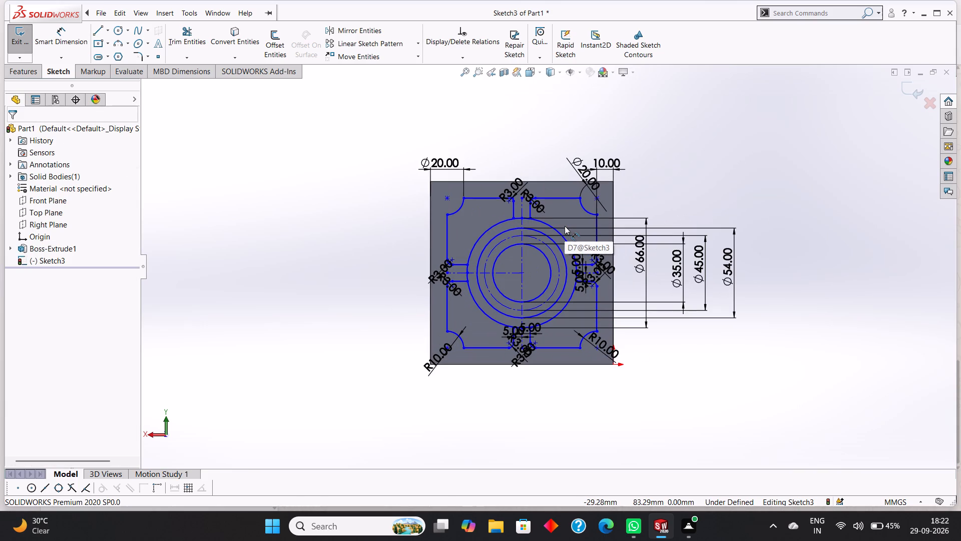
{"action": "scroll", "coordinate": [524, 218], "scroll_direction": "down", "scroll_amount": 2}
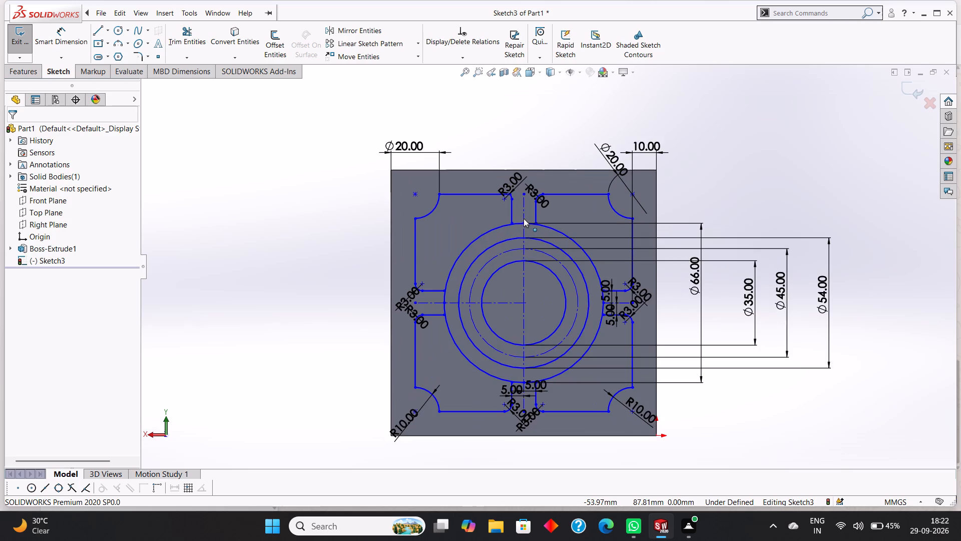
{"action": "scroll", "coordinate": [547, 283], "scroll_direction": "up", "scroll_amount": 2}
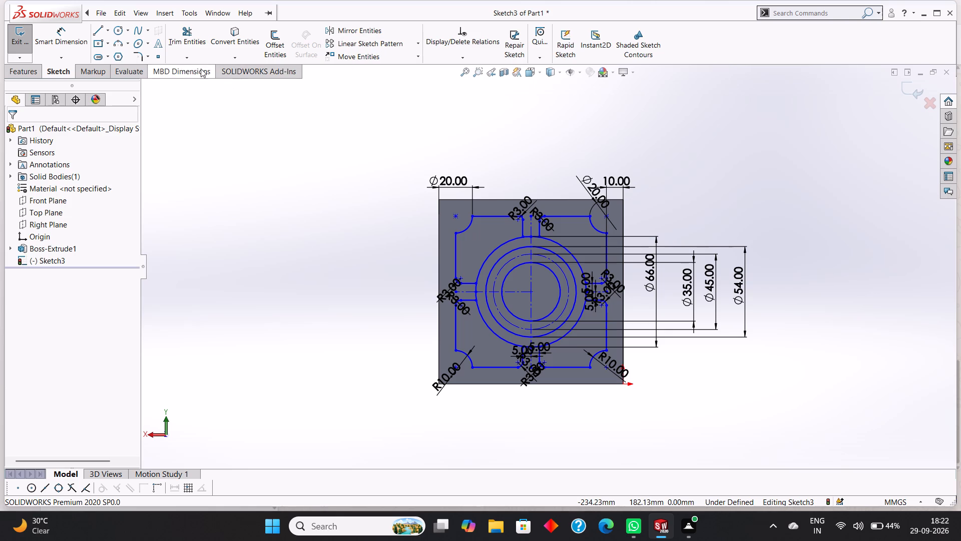
Examine closely where the side lines of the top, right and bottom ribs meet the 66 mm circle.
{"action": "left_click", "coordinate": [188, 38]}
{"action": "scroll", "coordinate": [564, 274], "scroll_direction": "down", "scroll_amount": 3}
{"action": "scroll", "coordinate": [514, 218], "scroll_direction": "down", "scroll_amount": 3}
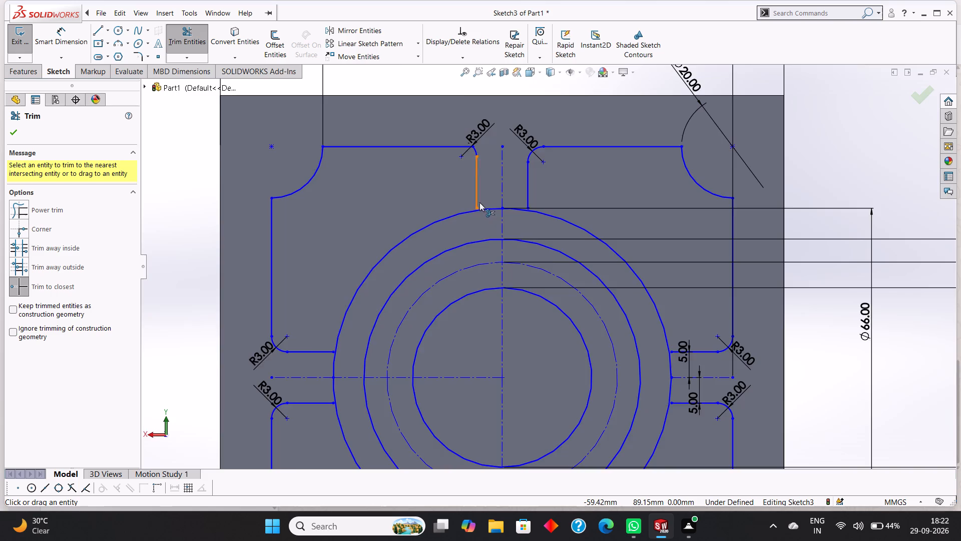
{"action": "scroll", "coordinate": [479, 202], "scroll_direction": "down", "scroll_amount": 3}
{"action": "scroll", "coordinate": [583, 227], "scroll_direction": "up", "scroll_amount": 3}
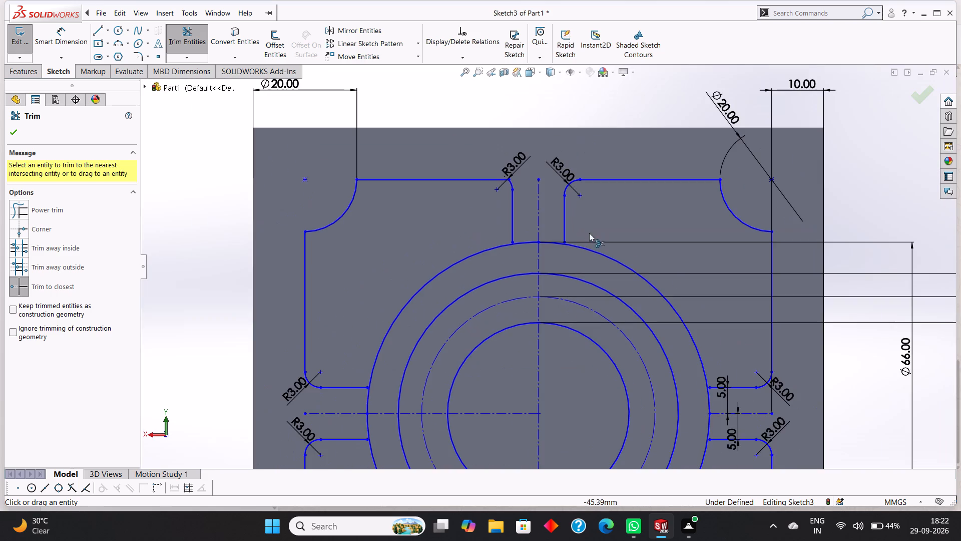
{"action": "scroll", "coordinate": [589, 239], "scroll_direction": "up", "scroll_amount": 2}
{"action": "scroll", "coordinate": [692, 382], "scroll_direction": "down", "scroll_amount": 5}
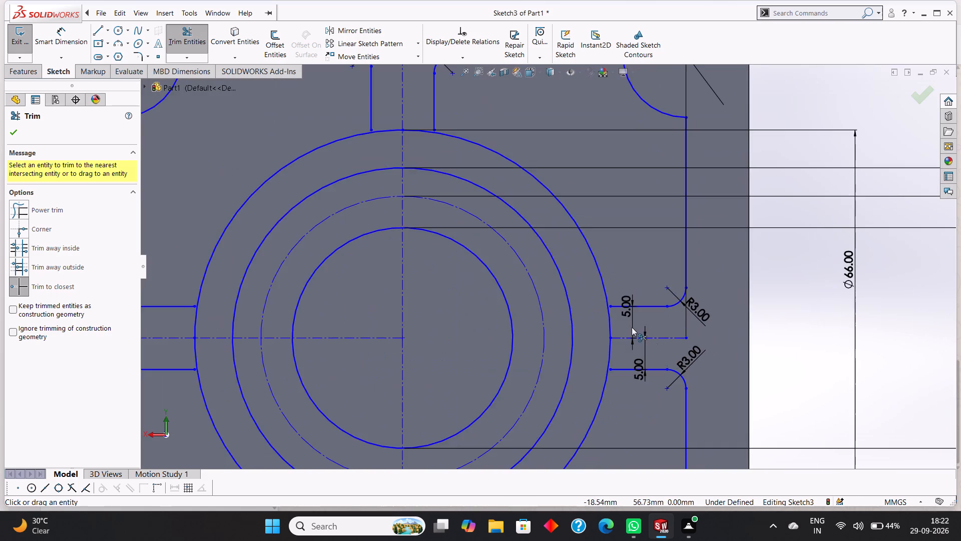
{"action": "scroll", "coordinate": [632, 327], "scroll_direction": "down", "scroll_amount": 5}
{"action": "scroll", "coordinate": [602, 305], "scroll_direction": "up", "scroll_amount": 9}
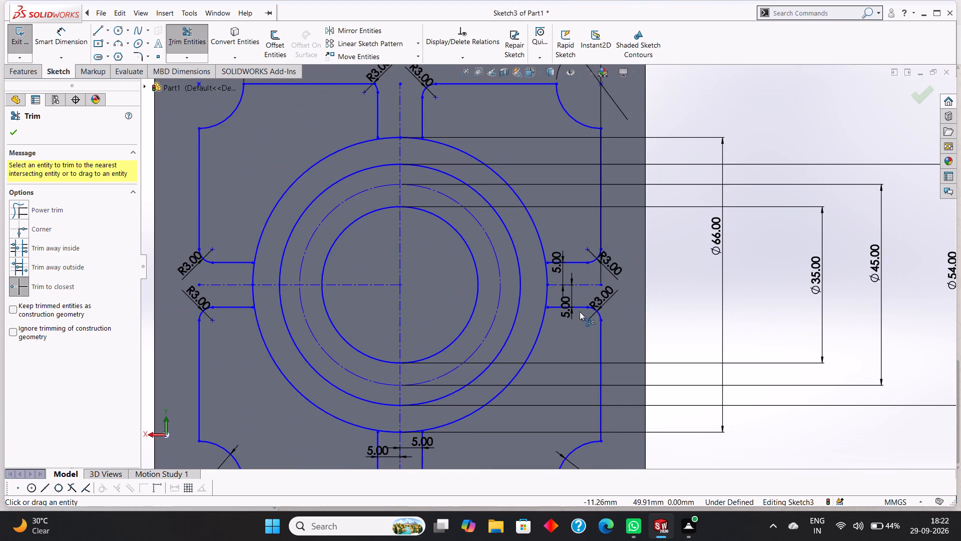
{"action": "scroll", "coordinate": [561, 312], "scroll_direction": "up", "scroll_amount": 4}
{"action": "scroll", "coordinate": [466, 356], "scroll_direction": "down", "scroll_amount": 5}
{"action": "scroll", "coordinate": [529, 360], "scroll_direction": "down", "scroll_amount": 2}
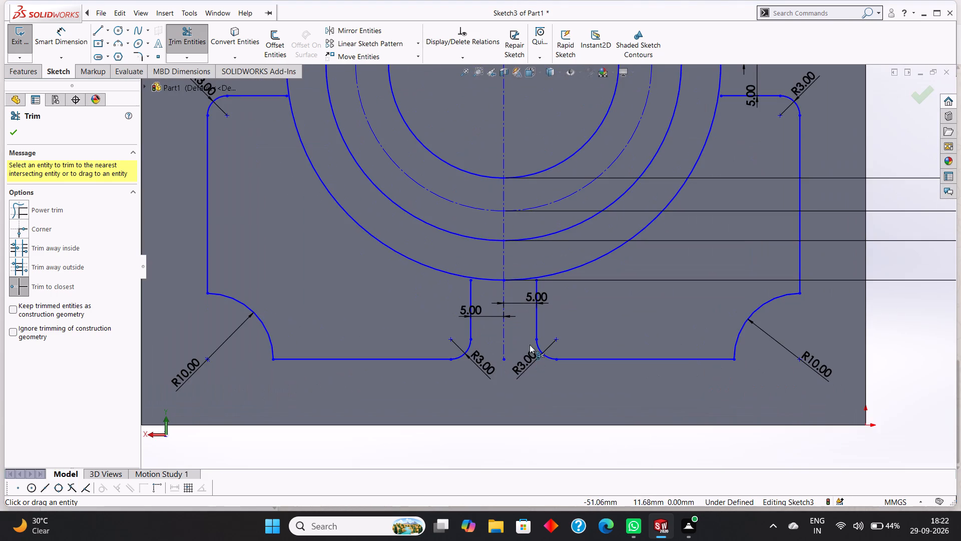
{"action": "scroll", "coordinate": [532, 299], "scroll_direction": "down", "scroll_amount": 4}
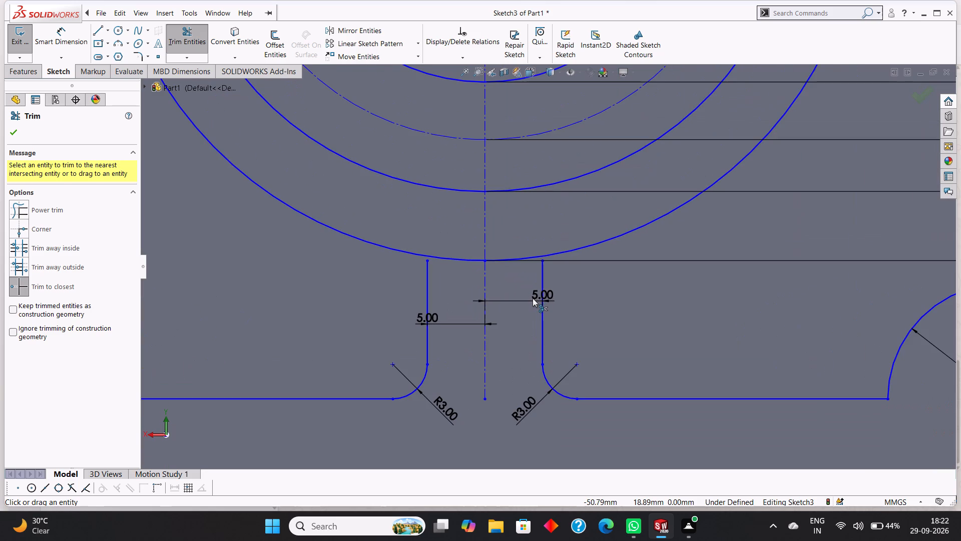
{"action": "key", "text": "Escape"}
Delete the two vertical side lines of the bottom rib.
{"action": "right_click", "coordinate": [541, 276]}
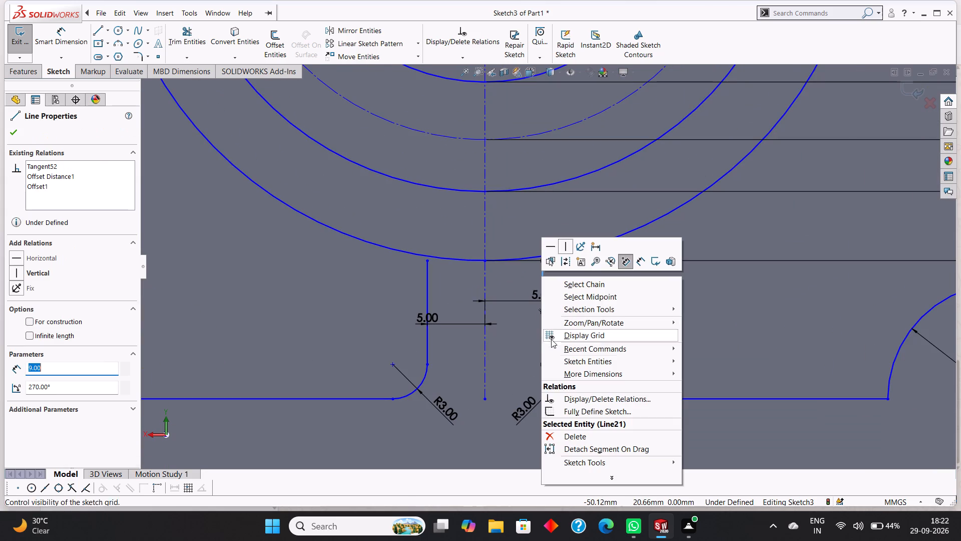
{"action": "left_click", "coordinate": [575, 436]}
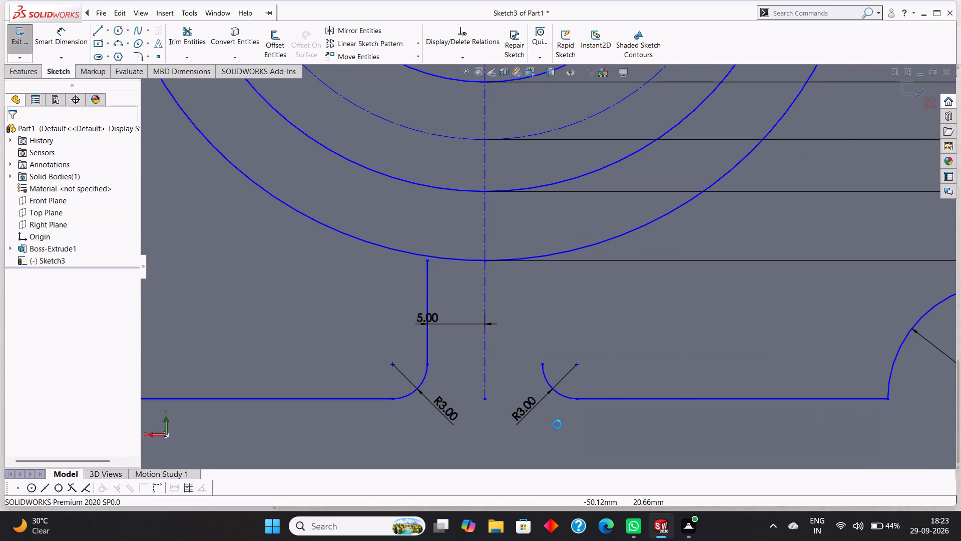
{"action": "right_click", "coordinate": [425, 280]}
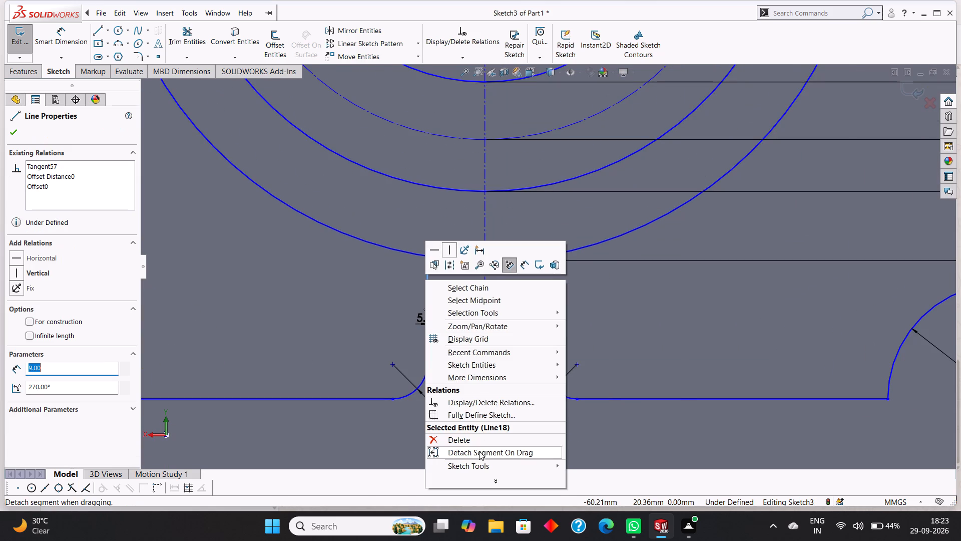
{"action": "left_click", "coordinate": [464, 435]}
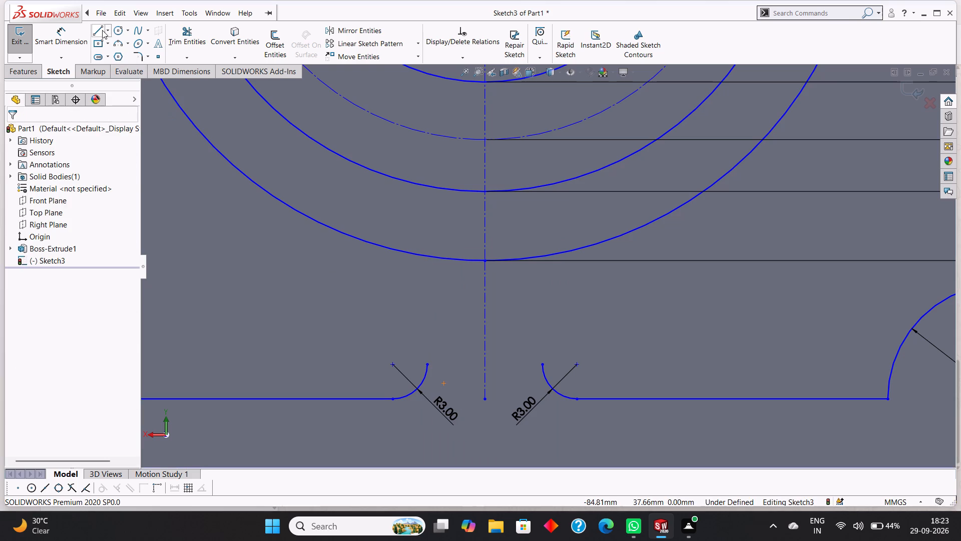
Sketch two vertical side lines for the bottom rib, from the R3 fillet ends up onto the 66 mm circle.
{"action": "left_click", "coordinate": [101, 30]}
{"action": "left_click", "coordinate": [542, 365]}
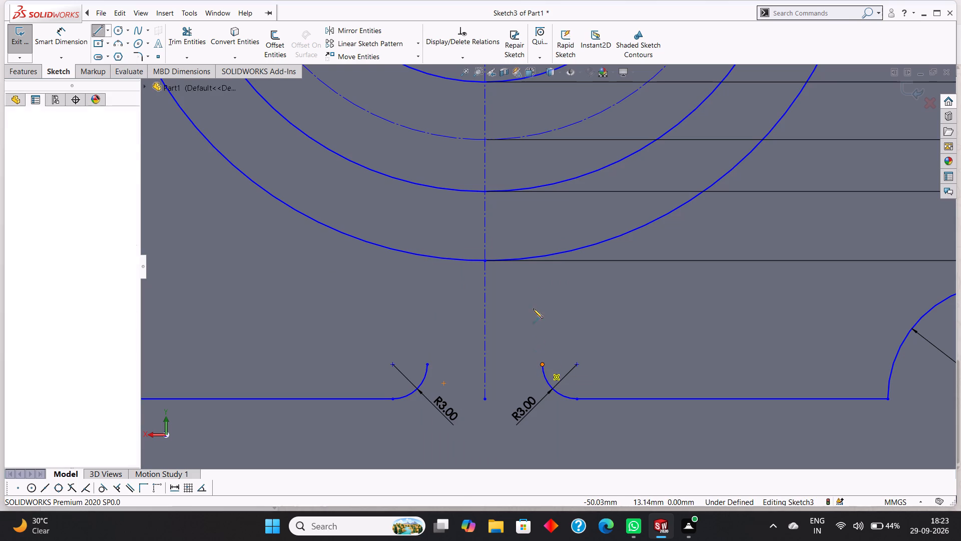
{"action": "left_click", "coordinate": [541, 256]}
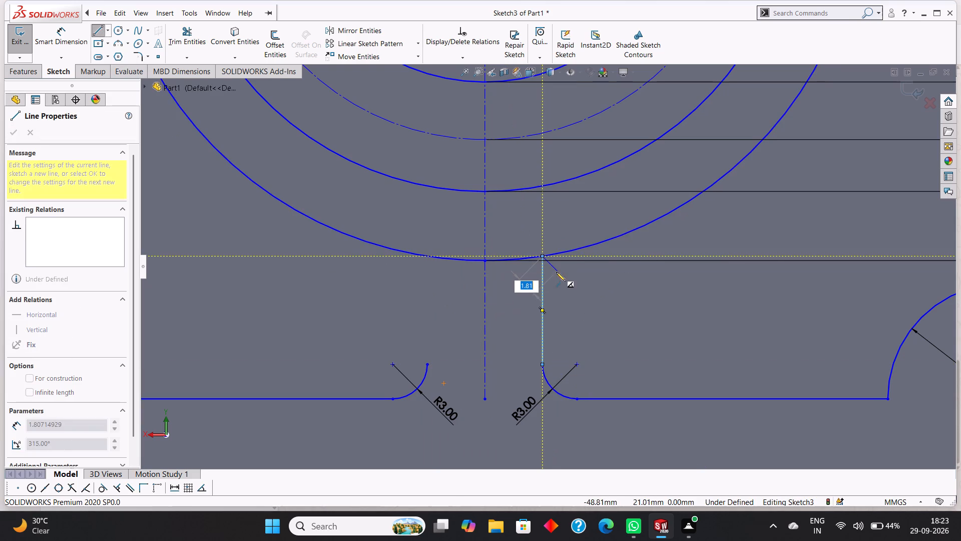
{"action": "right_click", "coordinate": [560, 275]}
{"action": "left_click", "coordinate": [581, 281]}
{"action": "scroll", "coordinate": [547, 259], "scroll_direction": "down", "scroll_amount": 5}
{"action": "scroll", "coordinate": [557, 264], "scroll_direction": "up", "scroll_amount": 8}
{"action": "left_click", "coordinate": [102, 27]}
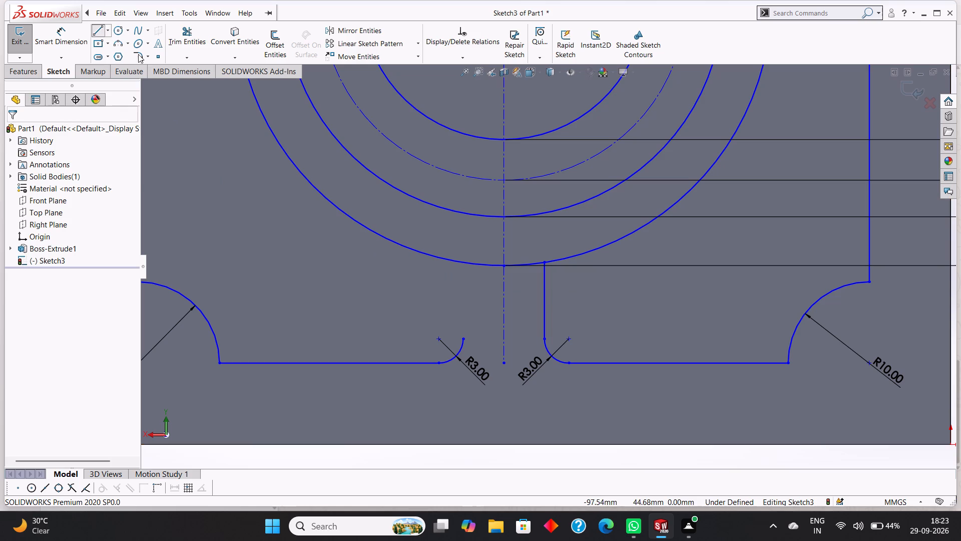
{"action": "left_click", "coordinate": [462, 339]}
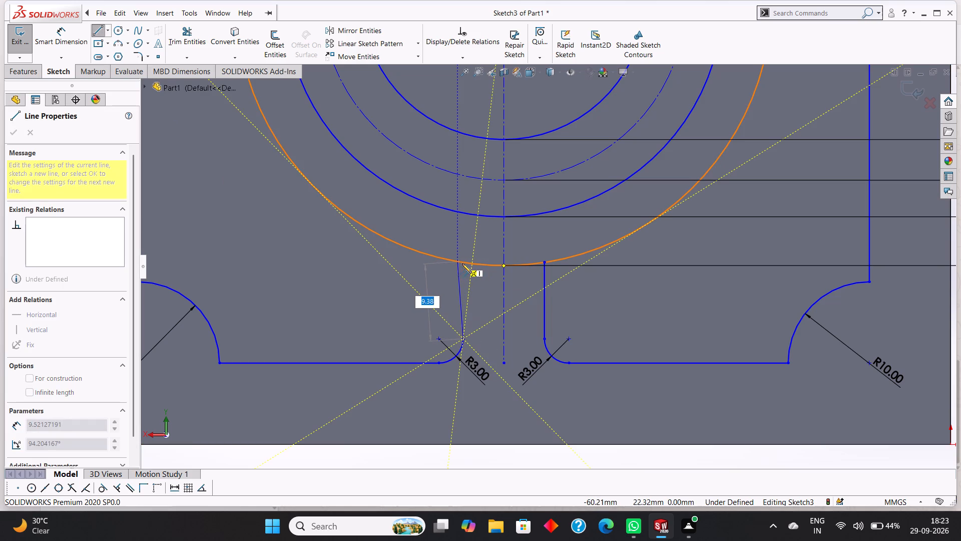
{"action": "left_click", "coordinate": [462, 262]}
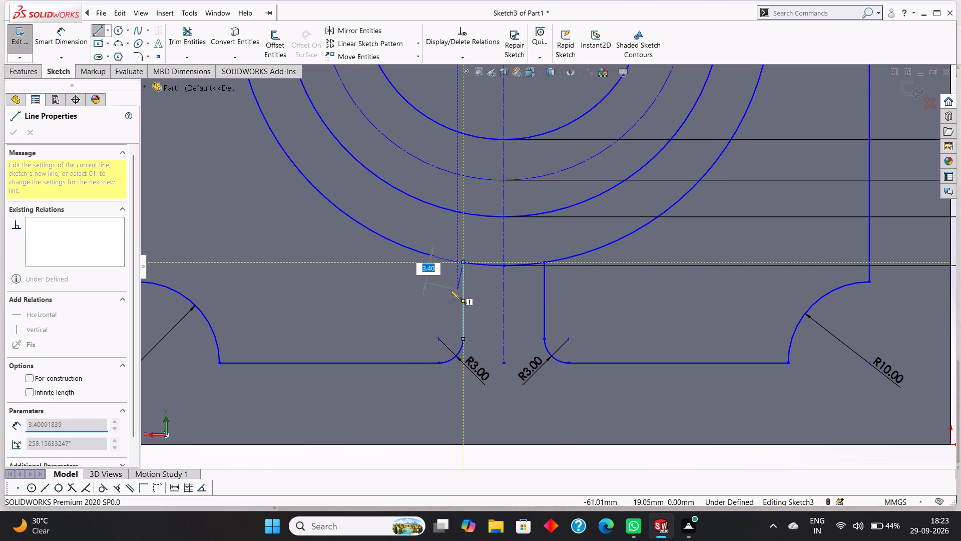
{"action": "right_click", "coordinate": [436, 288]}
{"action": "left_click", "coordinate": [456, 291]}
Trim away the 66 mm circle's segments between the bottom rib's two side lines.
{"action": "scroll", "coordinate": [461, 298], "scroll_direction": "up", "scroll_amount": 4}
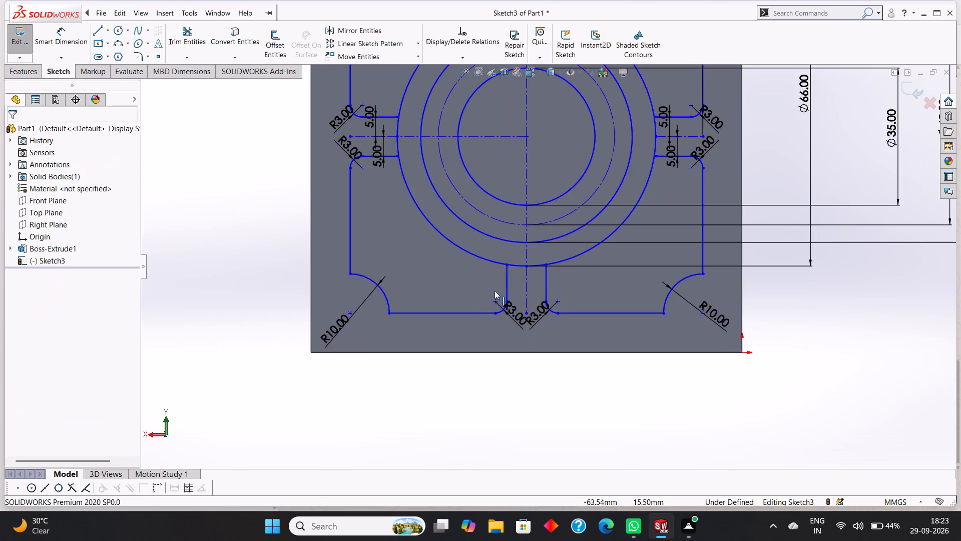
{"action": "scroll", "coordinate": [495, 291], "scroll_direction": "up", "scroll_amount": 3}
{"action": "left_click", "coordinate": [188, 34]}
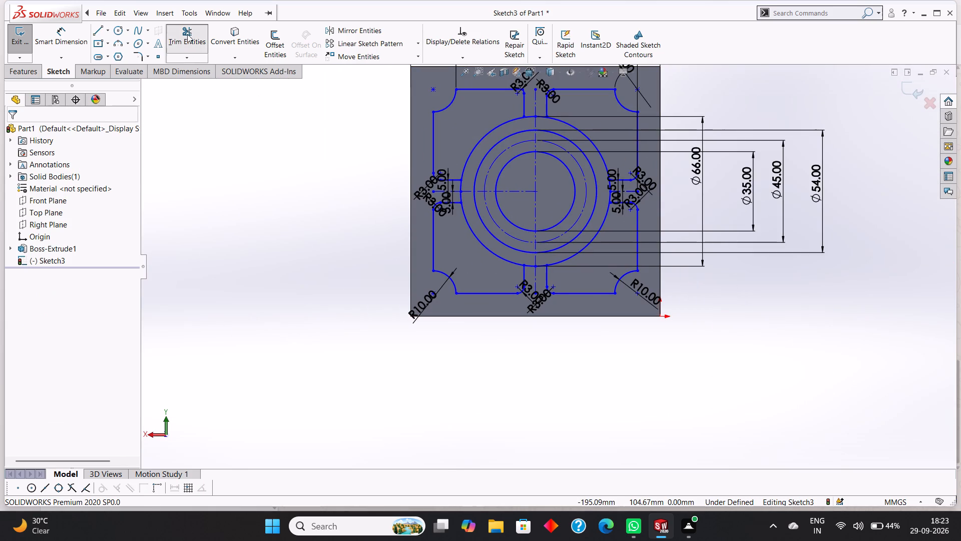
{"action": "scroll", "coordinate": [539, 279], "scroll_direction": "down", "scroll_amount": 8}
{"action": "left_click", "coordinate": [539, 251]}
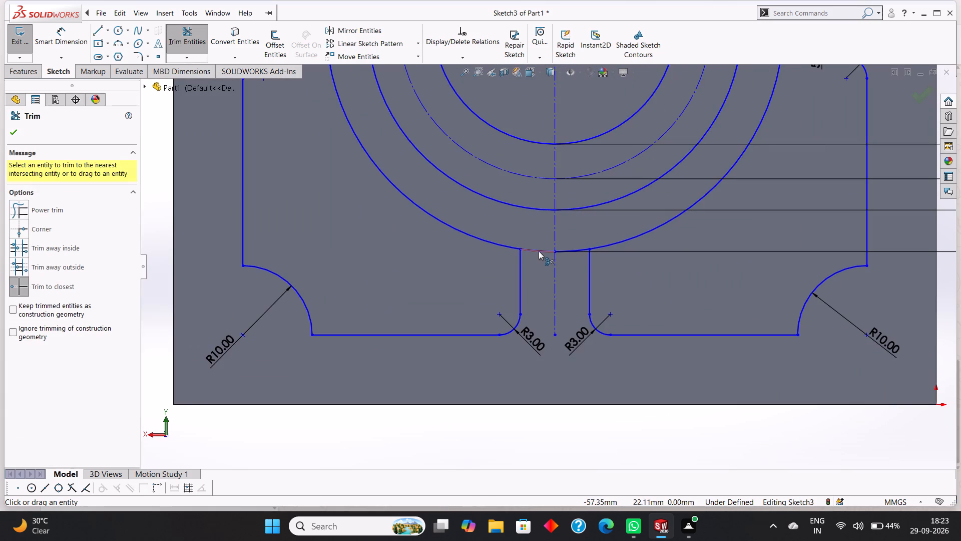
{"action": "left_click", "coordinate": [573, 252]}
{"action": "scroll", "coordinate": [573, 267], "scroll_direction": "up", "scroll_amount": 4}
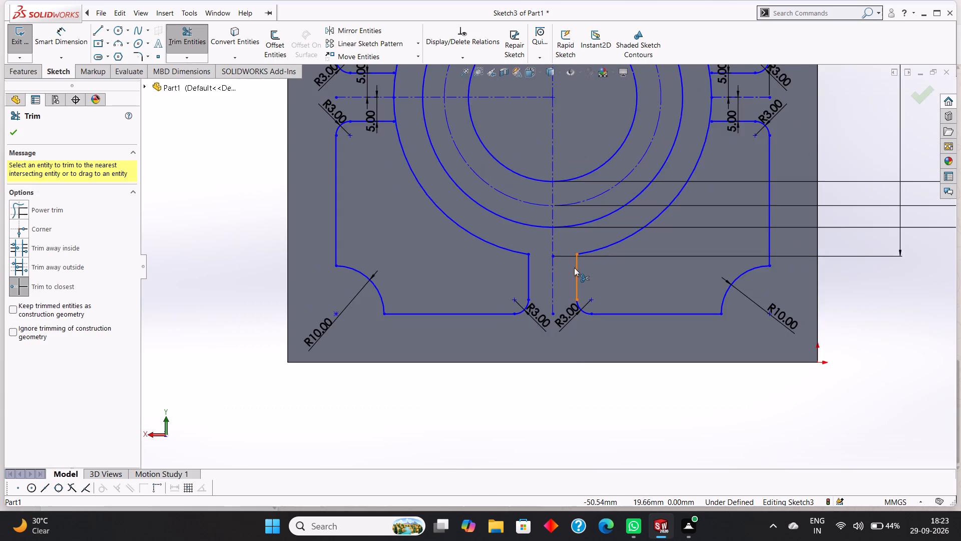
{"action": "scroll", "coordinate": [574, 267], "scroll_direction": "up", "scroll_amount": 3}
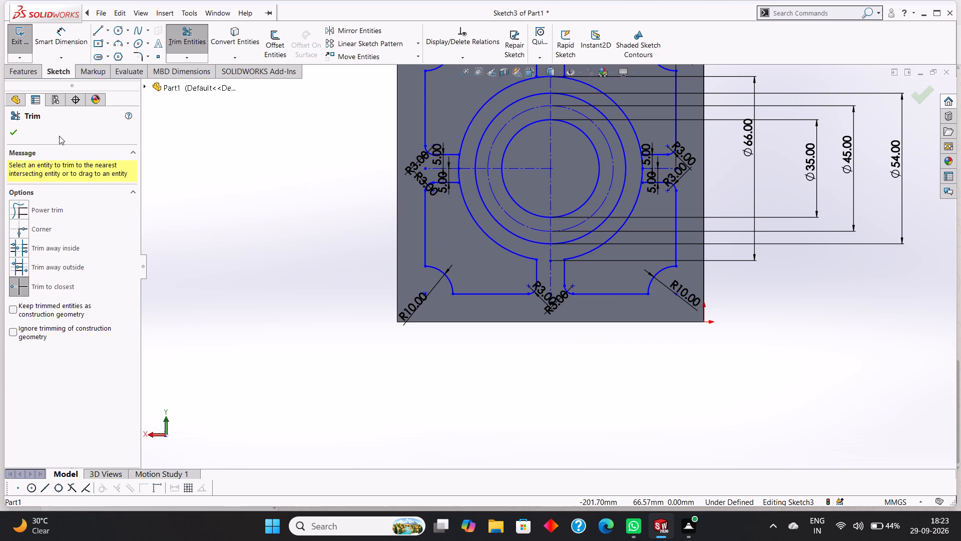
{"action": "left_click", "coordinate": [8, 130]}
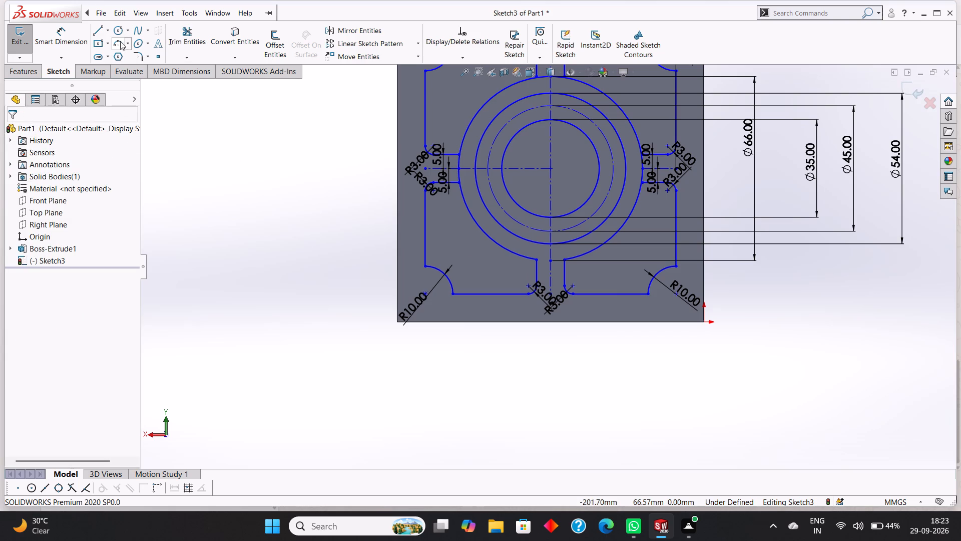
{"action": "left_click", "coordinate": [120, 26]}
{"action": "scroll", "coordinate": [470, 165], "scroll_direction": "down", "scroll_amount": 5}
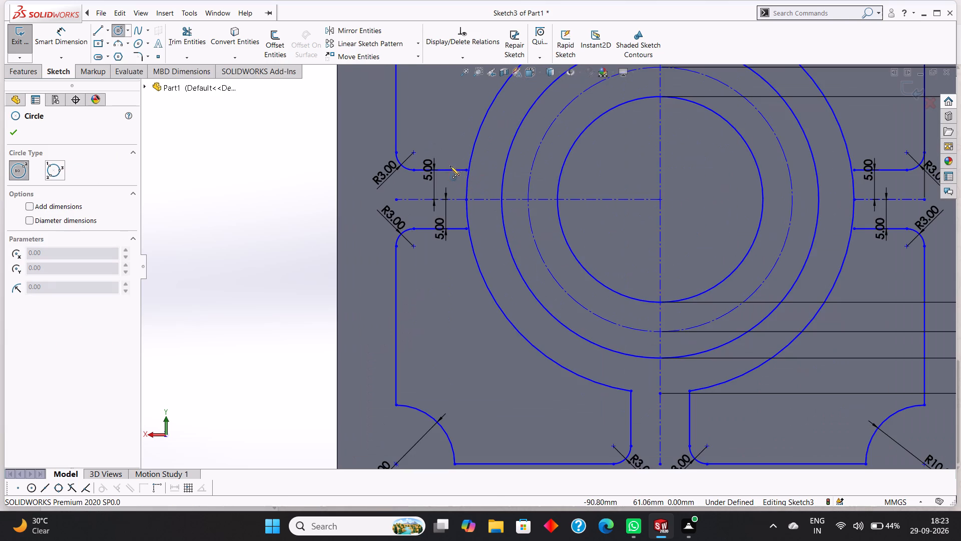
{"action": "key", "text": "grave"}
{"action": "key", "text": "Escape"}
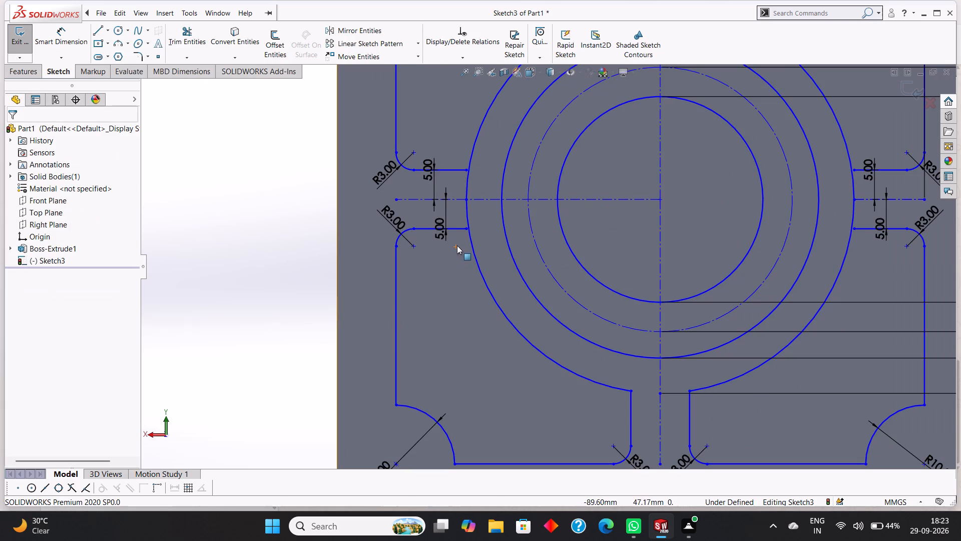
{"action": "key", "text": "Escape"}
Delete the two horizontal side lines of the left rib.
{"action": "right_click", "coordinate": [454, 229]}
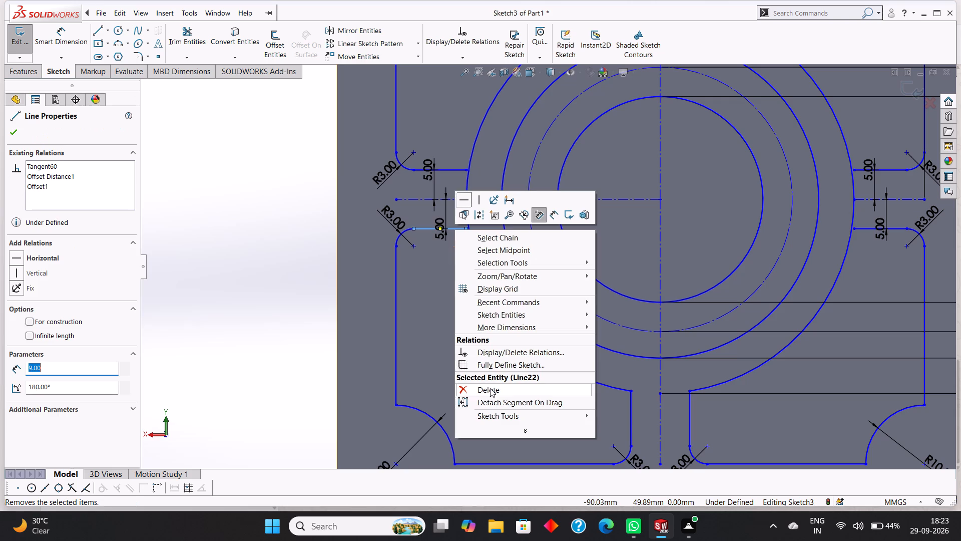
{"action": "left_click", "coordinate": [491, 389]}
{"action": "right_click", "coordinate": [450, 169]}
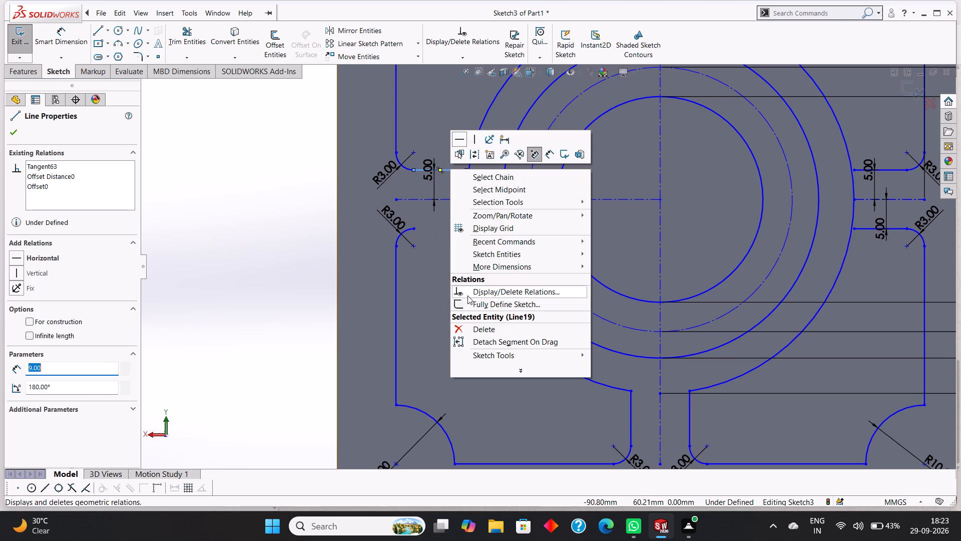
{"action": "left_click", "coordinate": [480, 325]}
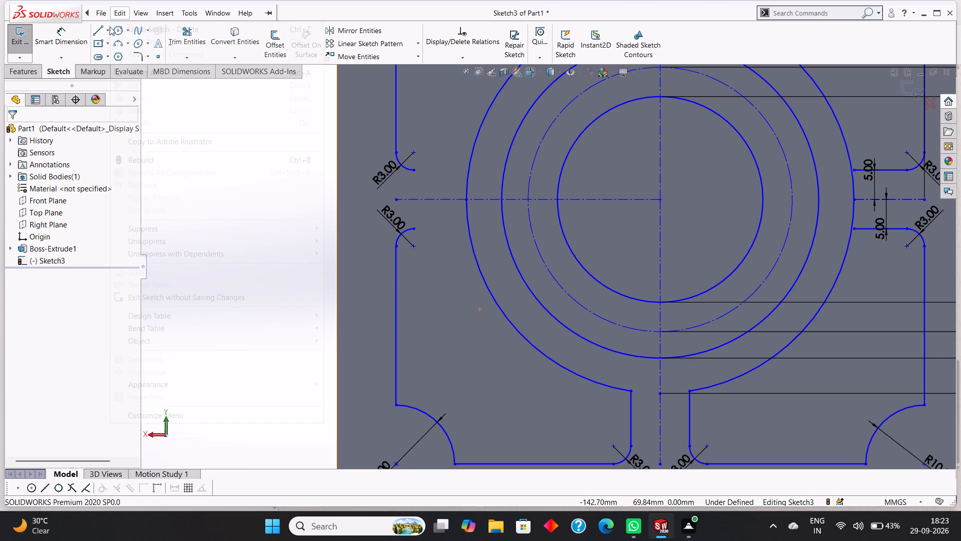
Sketch two horizontal side lines for the left rib, from the R3 fillet ends to the 66 mm circle.
{"action": "left_click", "coordinate": [99, 29]}
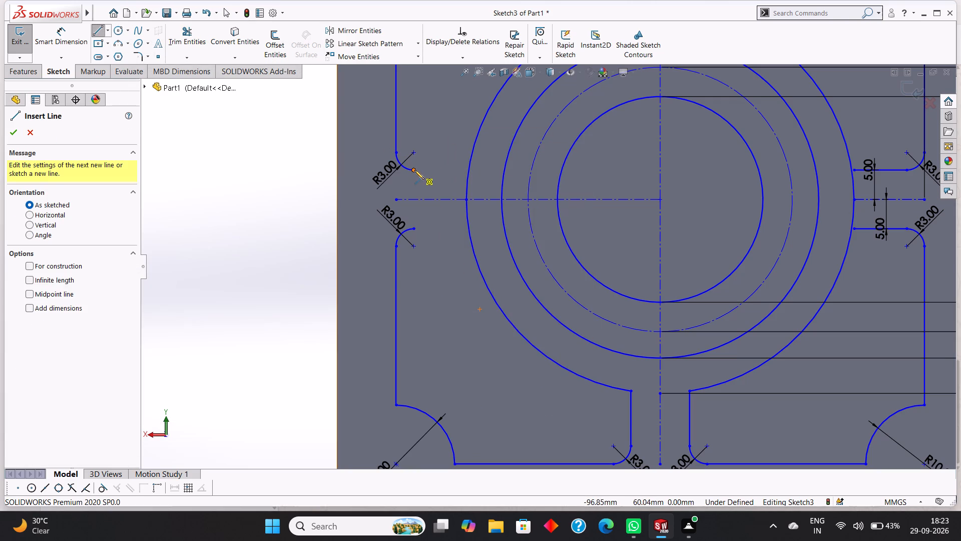
{"action": "left_click", "coordinate": [414, 170]}
{"action": "left_click", "coordinate": [469, 170]}
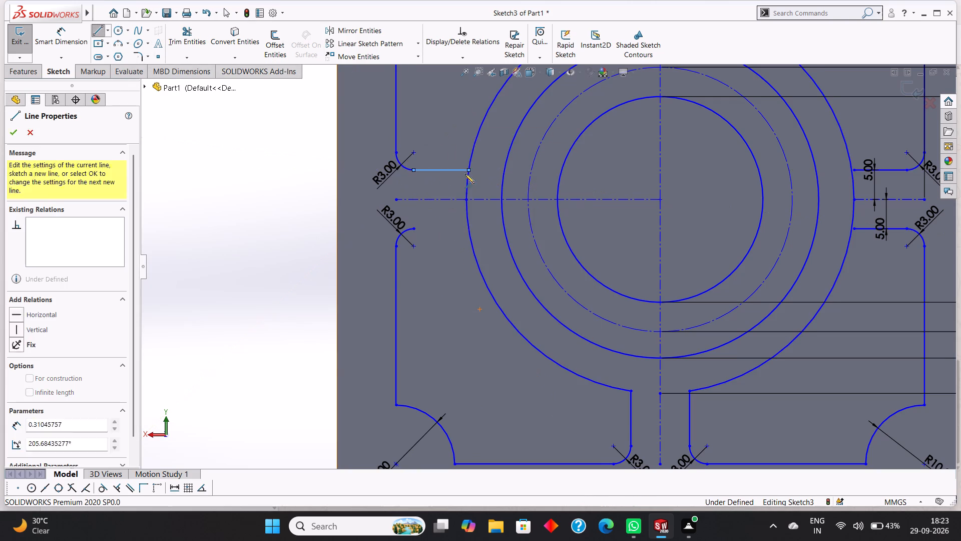
{"action": "right_click", "coordinate": [443, 185]}
{"action": "left_click", "coordinate": [459, 191]}
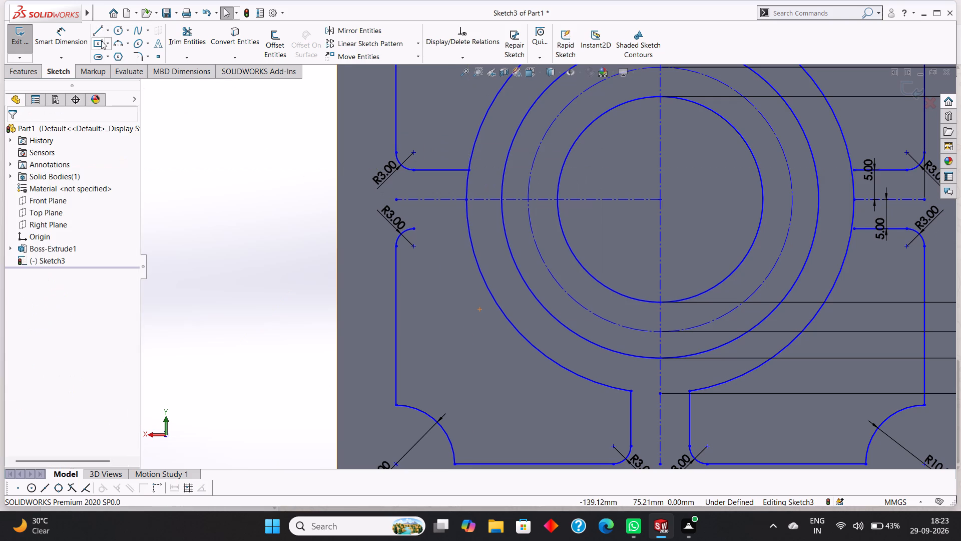
{"action": "left_click", "coordinate": [96, 30]}
{"action": "left_click", "coordinate": [415, 228]}
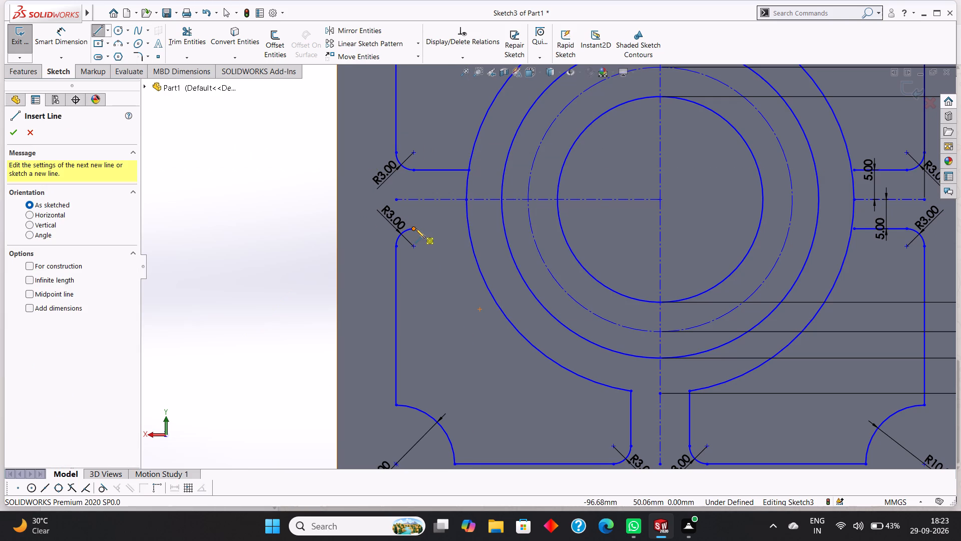
{"action": "left_click", "coordinate": [469, 229]}
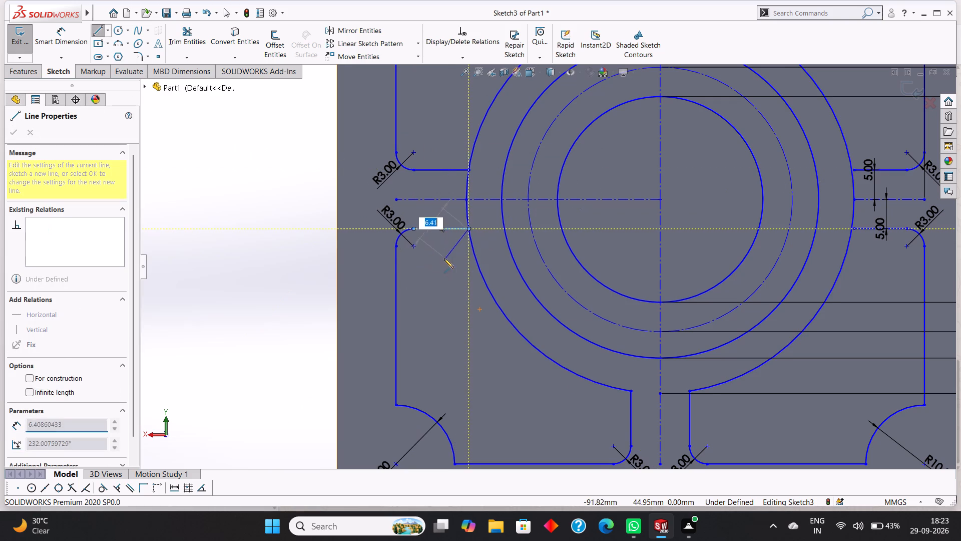
{"action": "right_click", "coordinate": [443, 258]}
{"action": "left_click", "coordinate": [464, 265]}
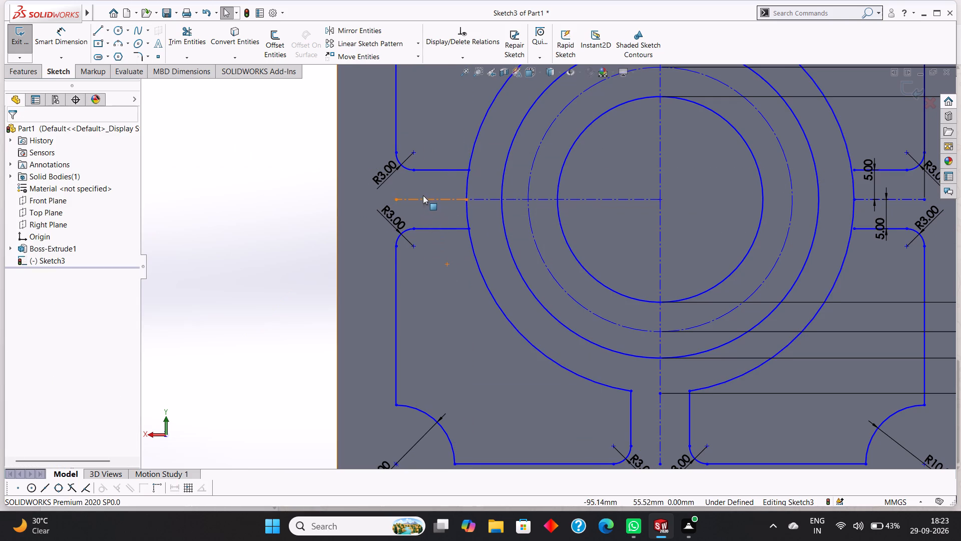
Trim away the 66 mm circle's segments between the left rib's two side lines.
{"action": "left_click", "coordinate": [190, 33]}
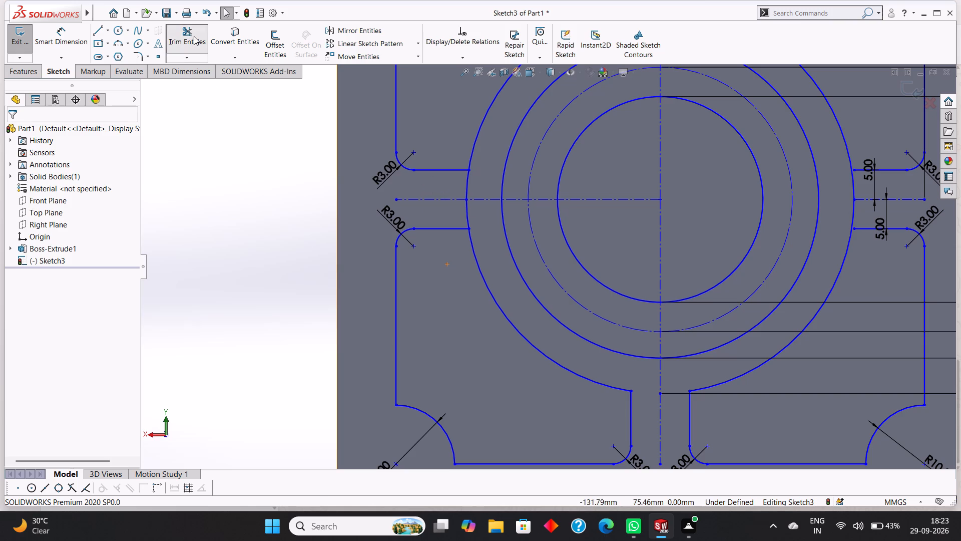
{"action": "left_click", "coordinate": [465, 183]}
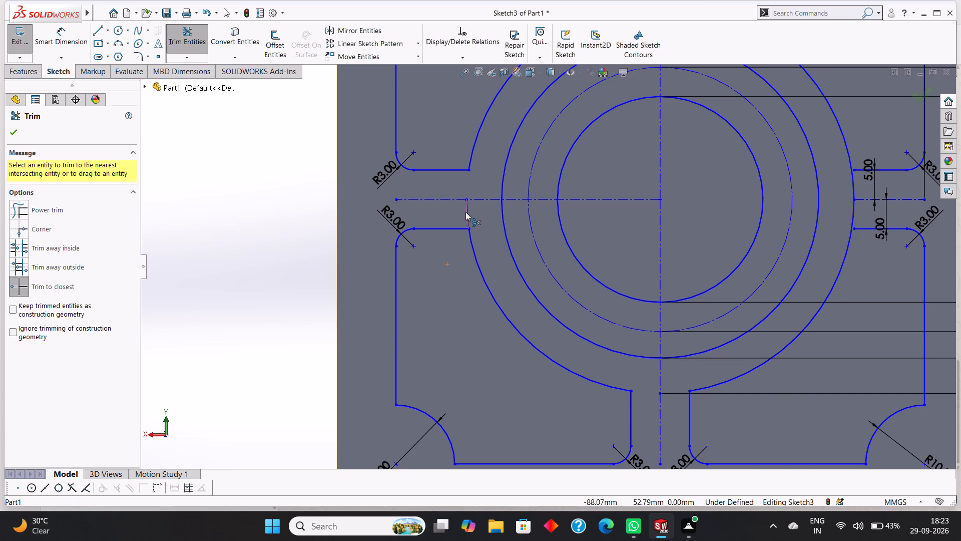
{"action": "left_click", "coordinate": [465, 212]}
{"action": "scroll", "coordinate": [467, 216], "scroll_direction": "up", "scroll_amount": 5}
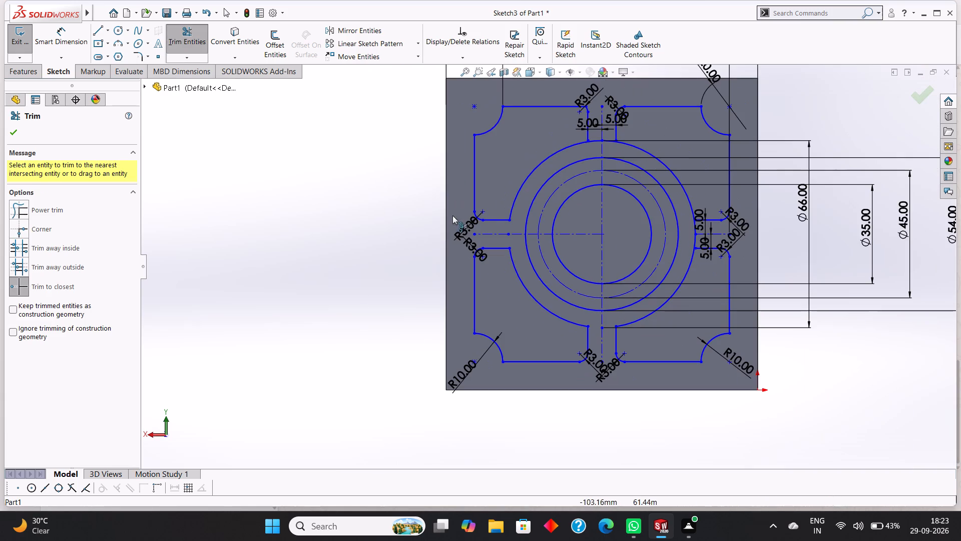
{"action": "left_click", "coordinate": [16, 131]}
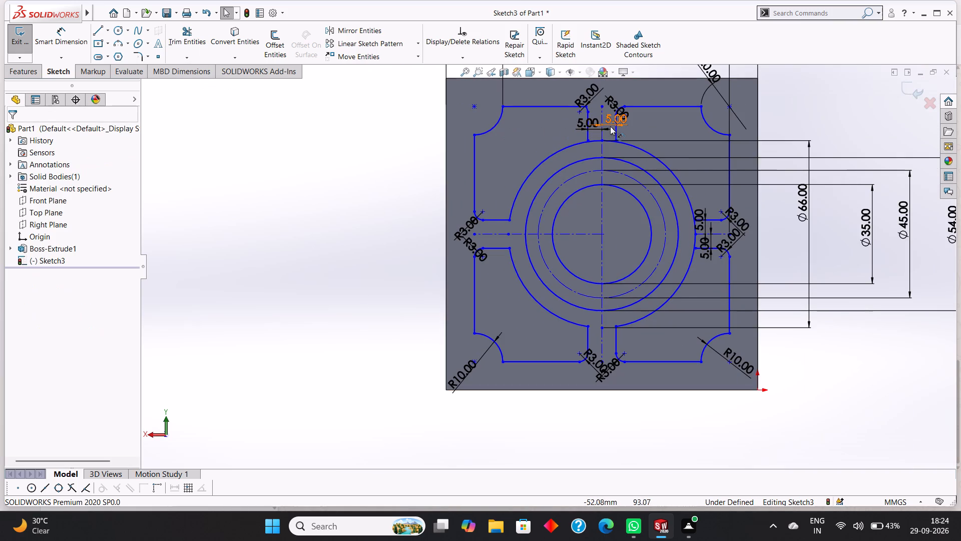
Delete the two vertical side lines of the top rib.
{"action": "scroll", "coordinate": [611, 125], "scroll_direction": "down", "scroll_amount": 3}
{"action": "scroll", "coordinate": [585, 170], "scroll_direction": "down", "scroll_amount": 5}
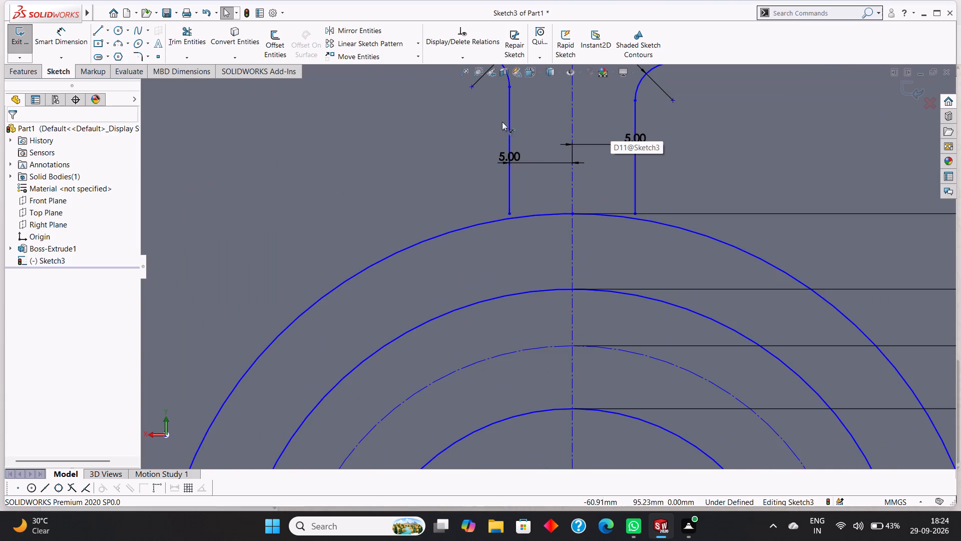
{"action": "right_click", "coordinate": [510, 113]}
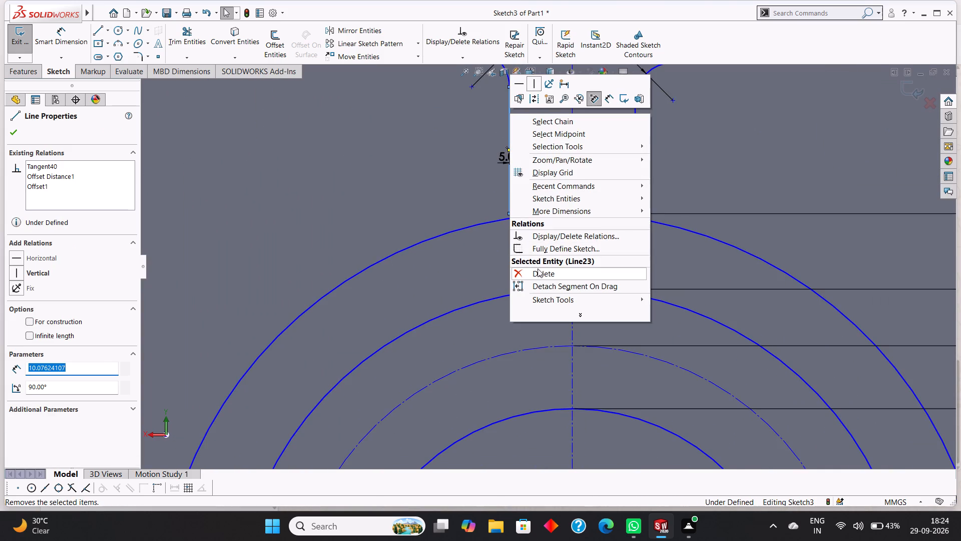
{"action": "left_click", "coordinate": [539, 270]}
{"action": "right_click", "coordinate": [636, 116]}
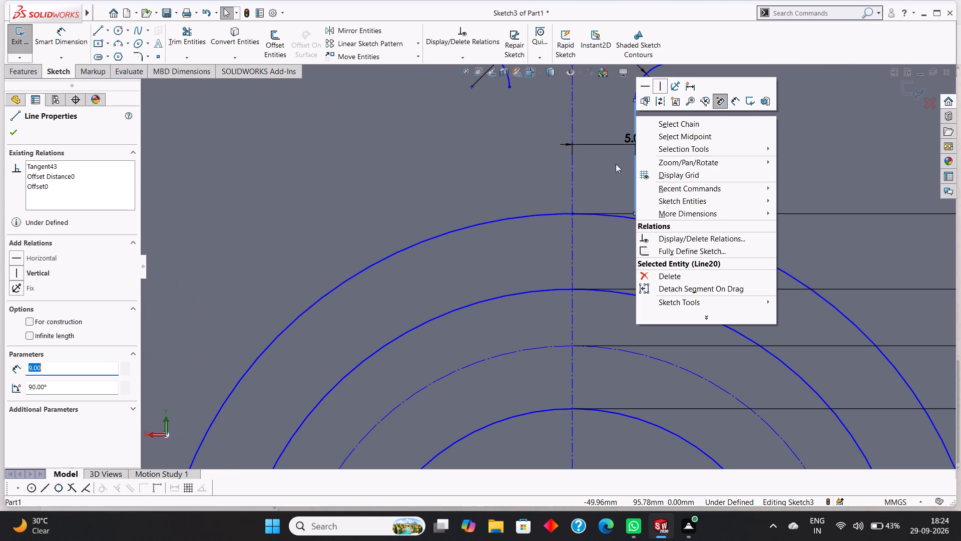
{"action": "left_click", "coordinate": [662, 275]}
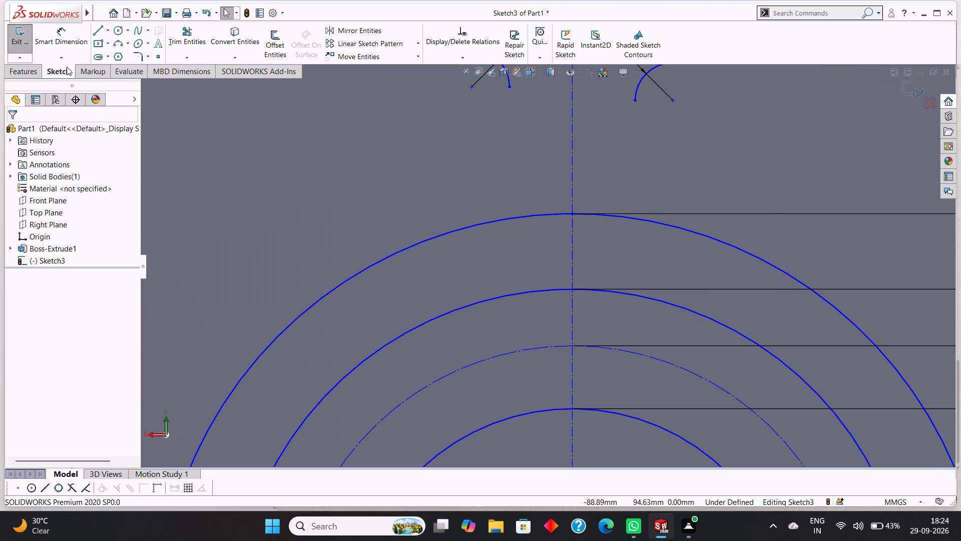
Sketch two vertical side lines for the top rib, from the R3 fillet ends down onto the 66 mm circle.
{"action": "left_click", "coordinate": [99, 29]}
{"action": "scroll", "coordinate": [504, 128], "scroll_direction": "up", "scroll_amount": 2}
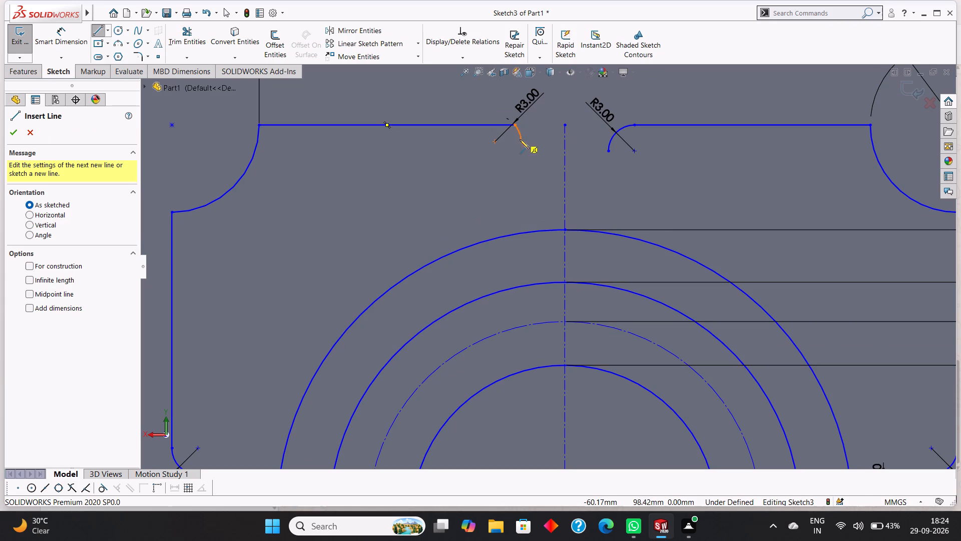
{"action": "left_click", "coordinate": [522, 142]}
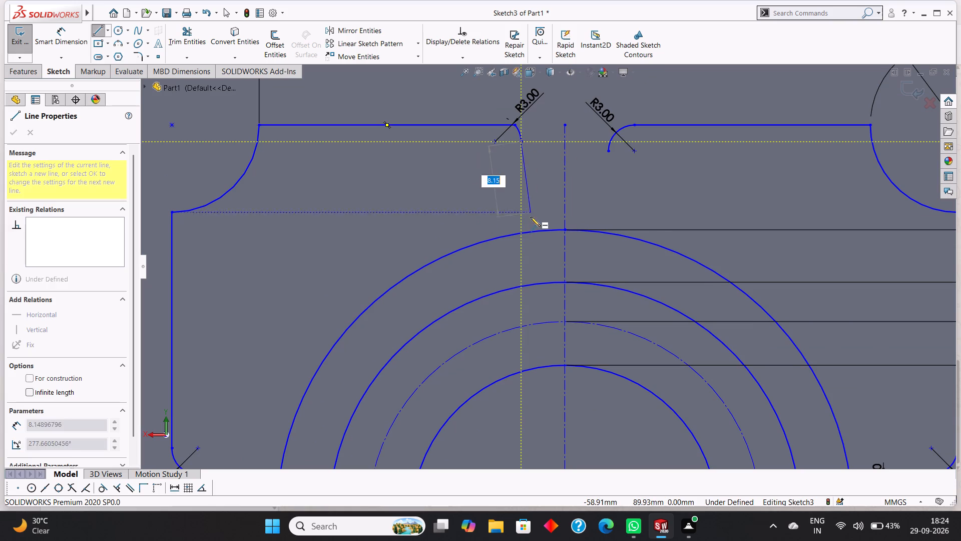
{"action": "left_click", "coordinate": [521, 233]}
{"action": "right_click", "coordinate": [471, 214]}
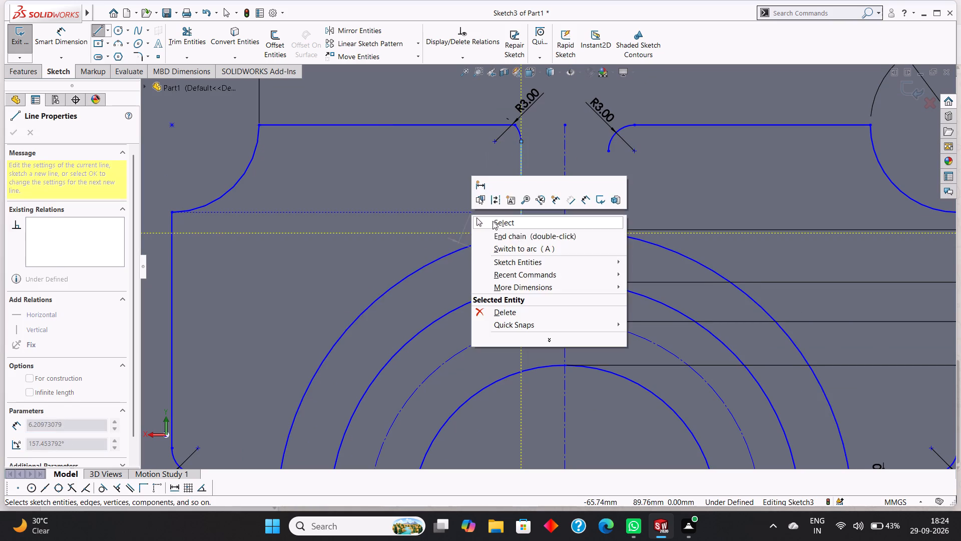
{"action": "left_click", "coordinate": [499, 222]}
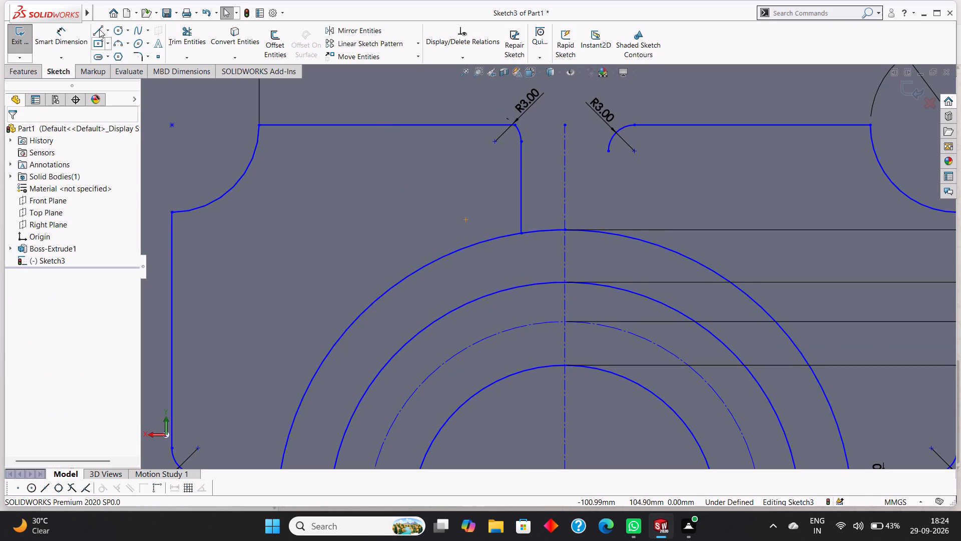
{"action": "left_click", "coordinate": [99, 29]}
{"action": "left_click", "coordinate": [608, 152]}
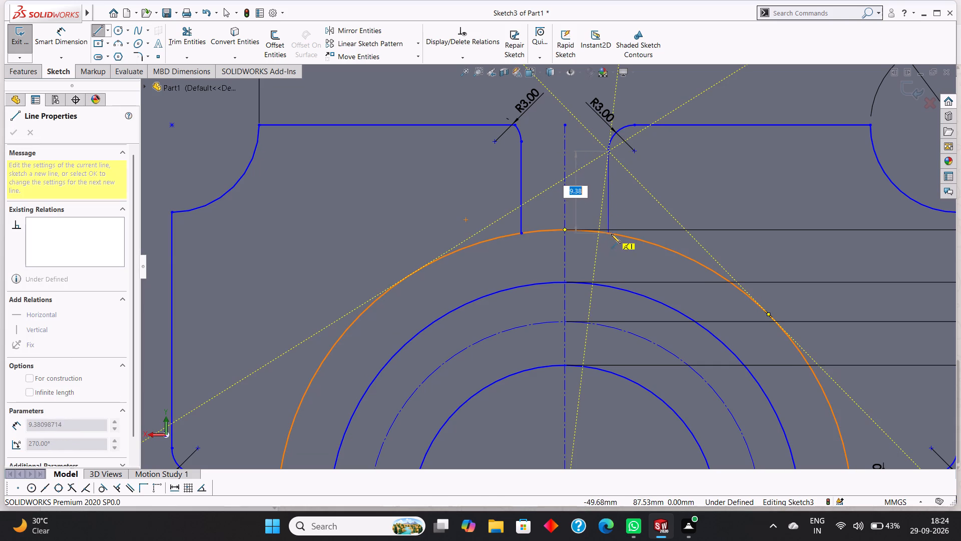
{"action": "left_click", "coordinate": [609, 233]}
{"action": "right_click", "coordinate": [631, 209]}
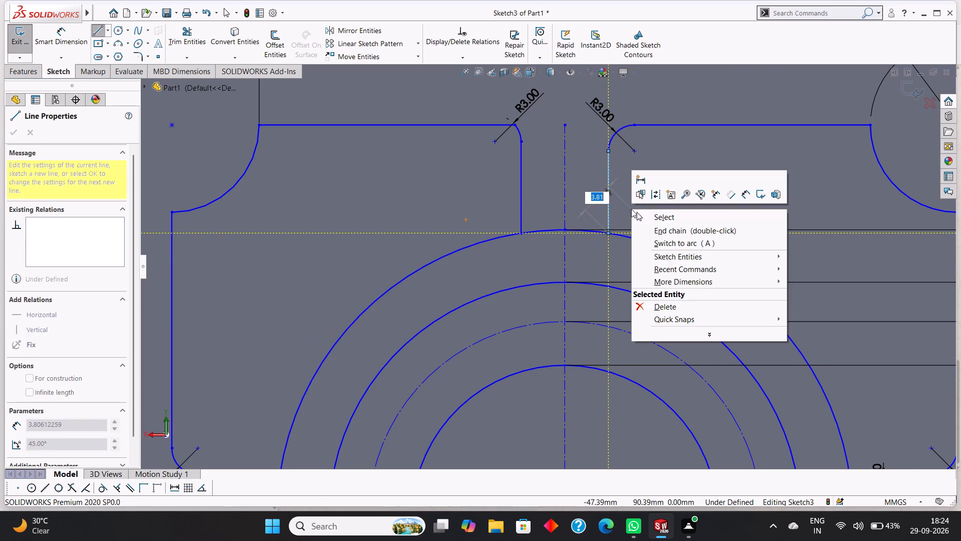
{"action": "left_click", "coordinate": [650, 218]}
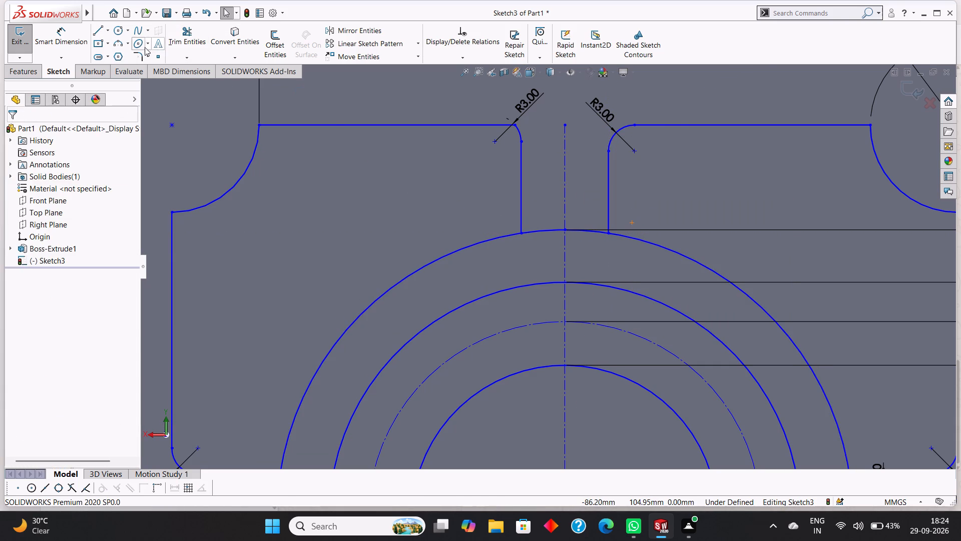
Trim away the 66 mm circle's segments between the top rib's two side lines.
{"action": "left_click", "coordinate": [176, 34]}
{"action": "left_click", "coordinate": [545, 231]}
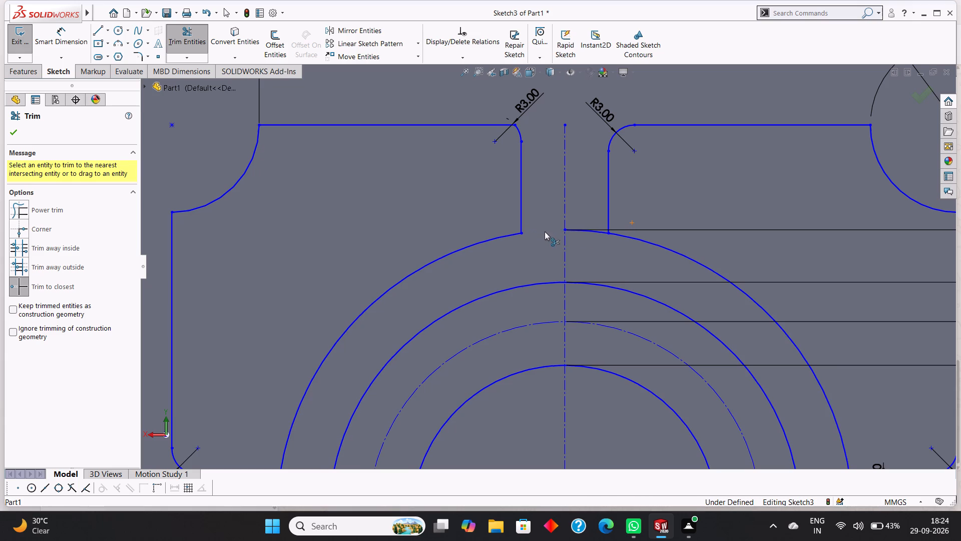
{"action": "left_click", "coordinate": [588, 230]}
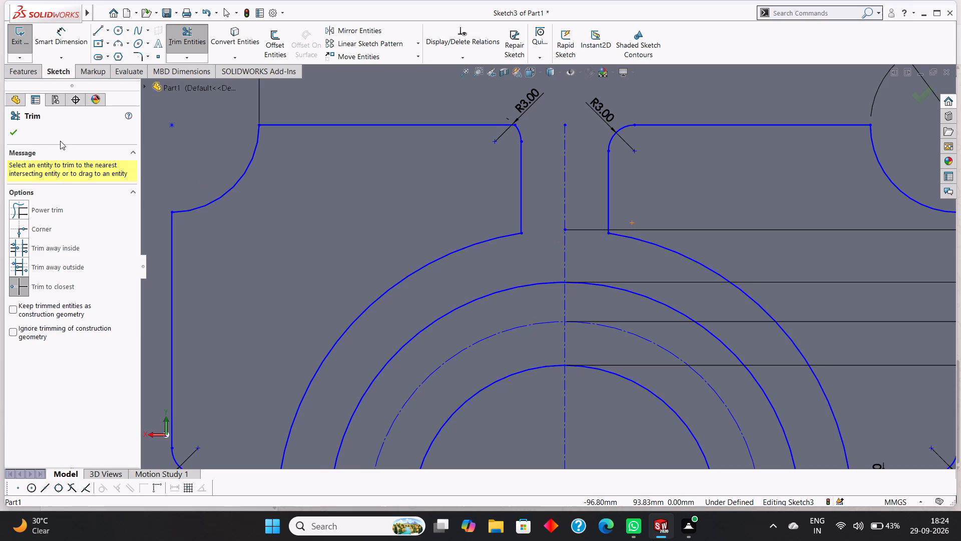
{"action": "left_click", "coordinate": [13, 134]}
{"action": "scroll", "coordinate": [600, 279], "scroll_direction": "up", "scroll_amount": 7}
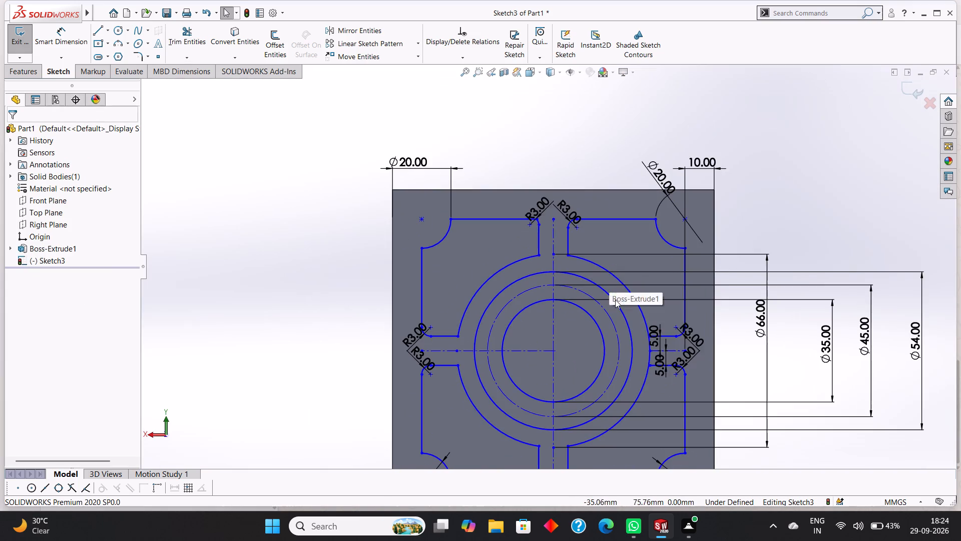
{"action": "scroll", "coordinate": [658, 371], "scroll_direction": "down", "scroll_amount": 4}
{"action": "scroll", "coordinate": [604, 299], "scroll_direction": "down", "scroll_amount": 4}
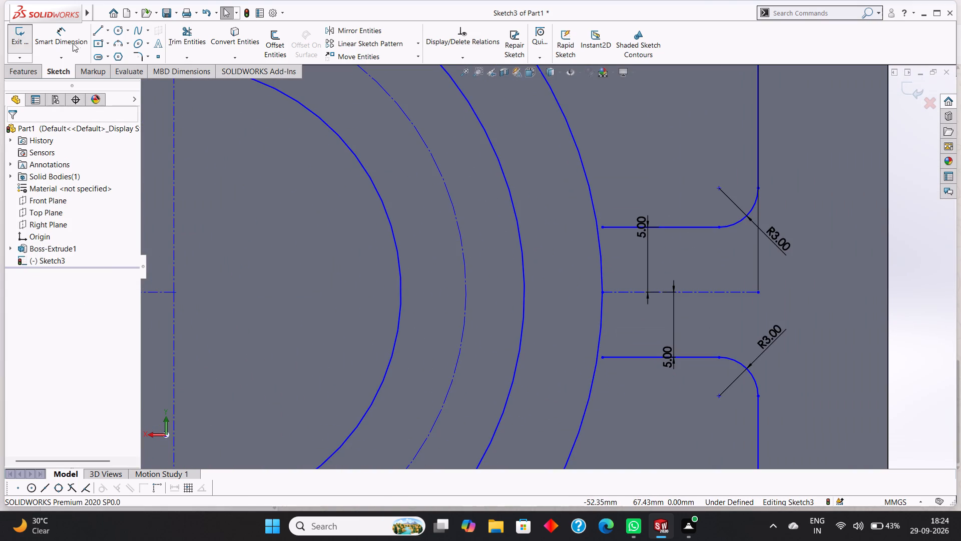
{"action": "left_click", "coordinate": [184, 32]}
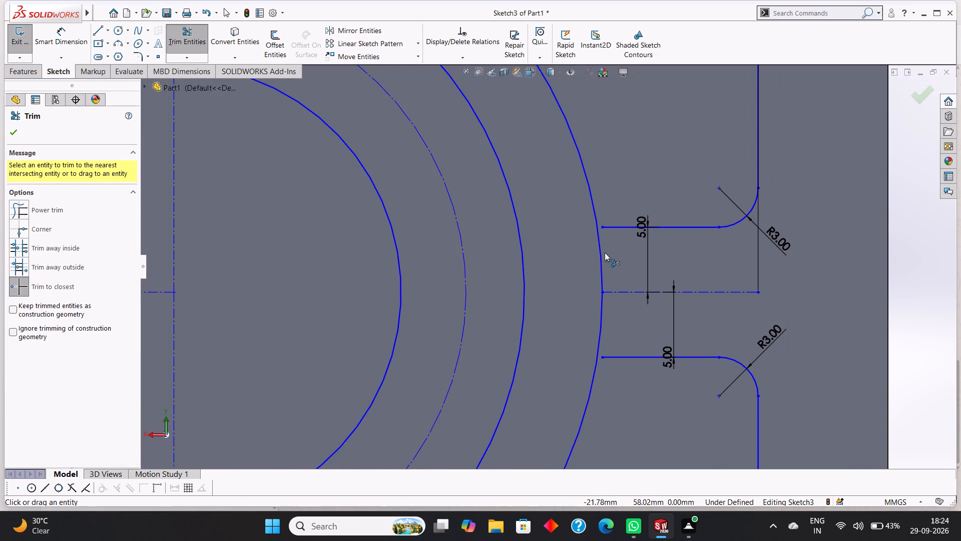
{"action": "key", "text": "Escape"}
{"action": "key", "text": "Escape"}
Delete the upper horizontal side line of the right rib.
{"action": "right_click", "coordinate": [627, 225]}
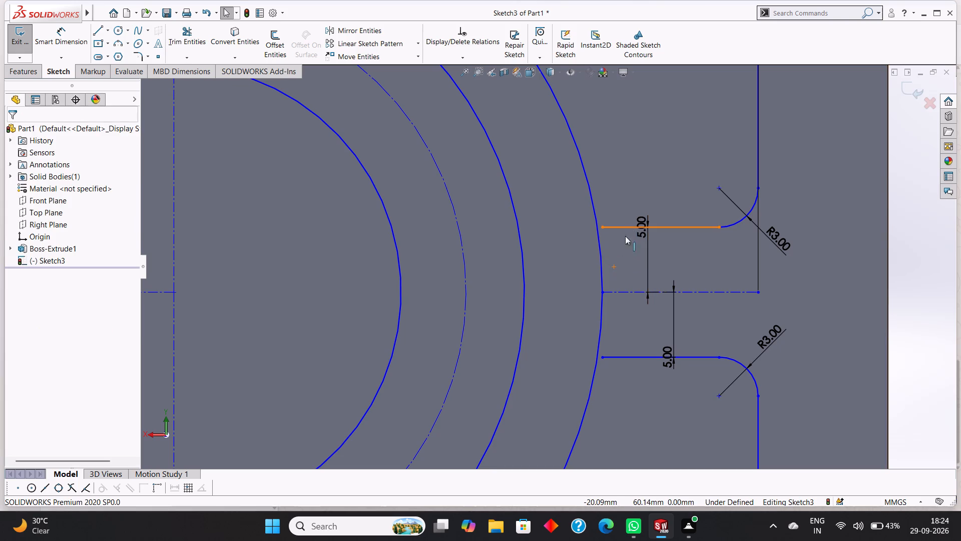
{"action": "left_click", "coordinate": [660, 381]}
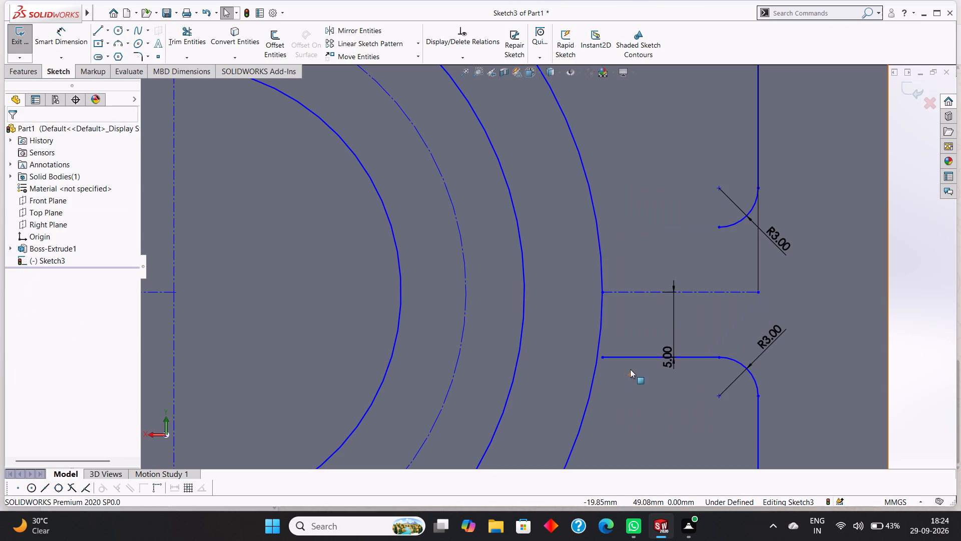
Sketch a horizontal upper side line for the right rib, from the R3 fillet end to the 66 mm circle.
{"action": "left_click", "coordinate": [93, 32]}
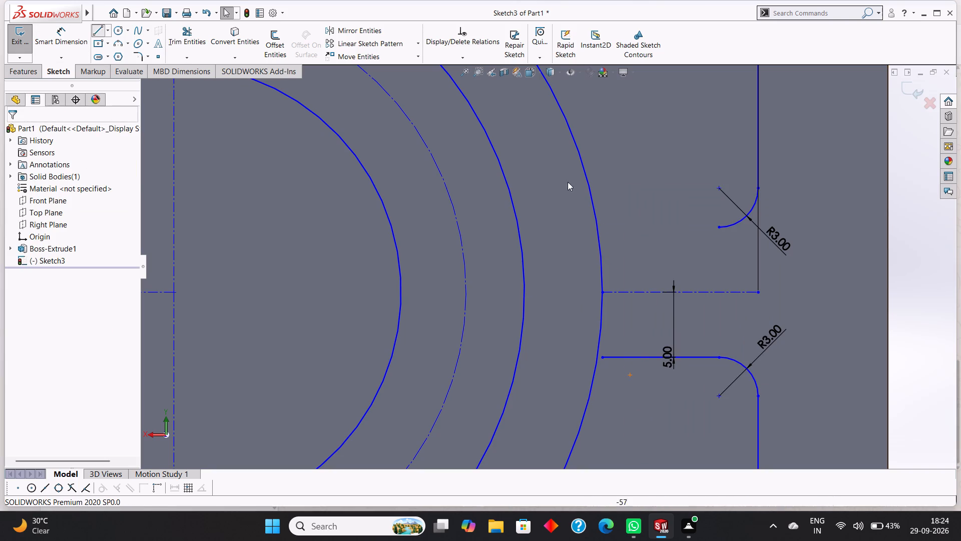
{"action": "left_click", "coordinate": [717, 228]}
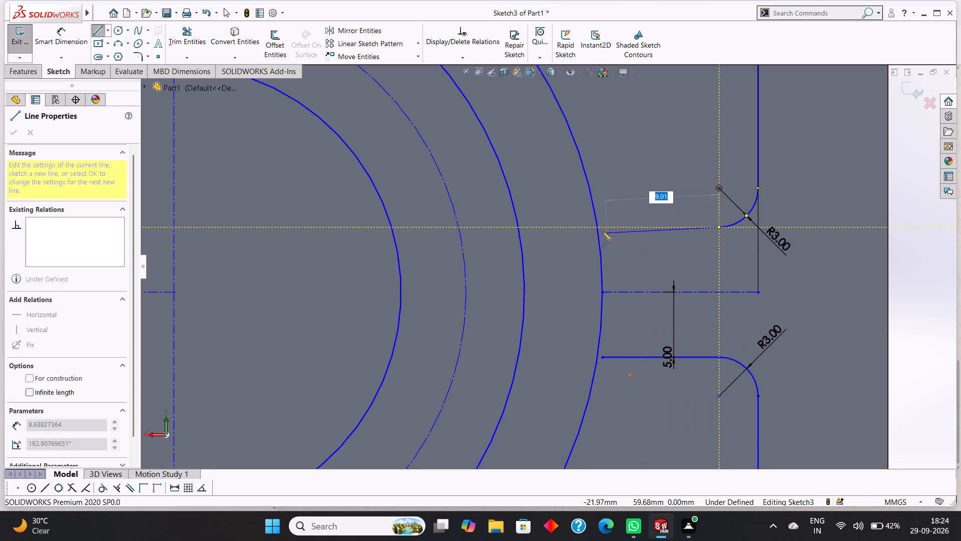
{"action": "left_click", "coordinate": [597, 228]}
{"action": "right_click", "coordinate": [621, 187]}
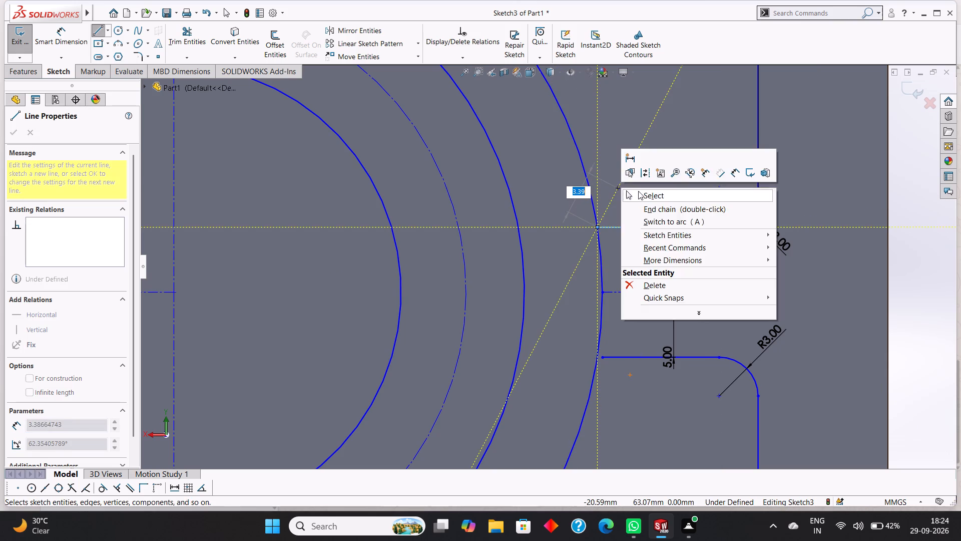
{"action": "left_click", "coordinate": [640, 191]}
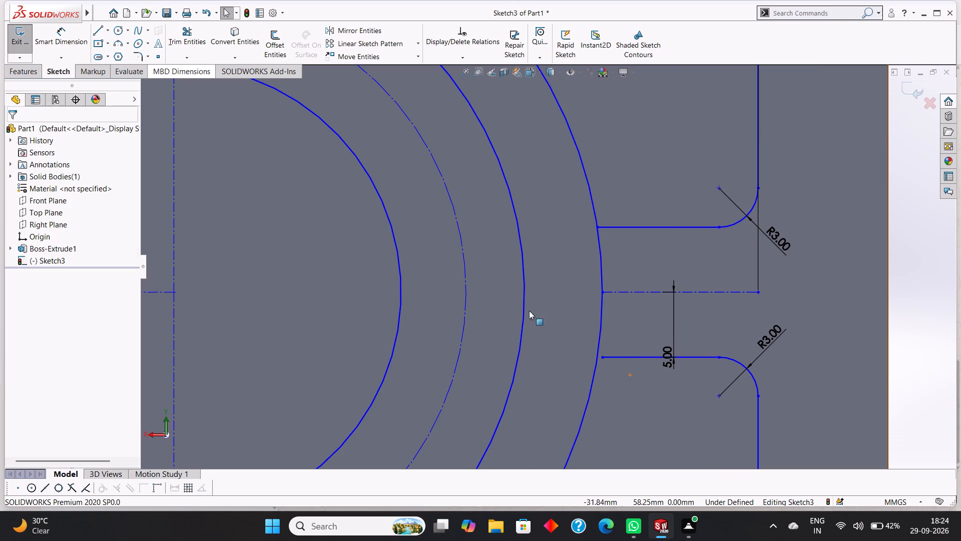
Delete the lower horizontal side line of the right rib.
{"action": "right_click", "coordinate": [628, 357]}
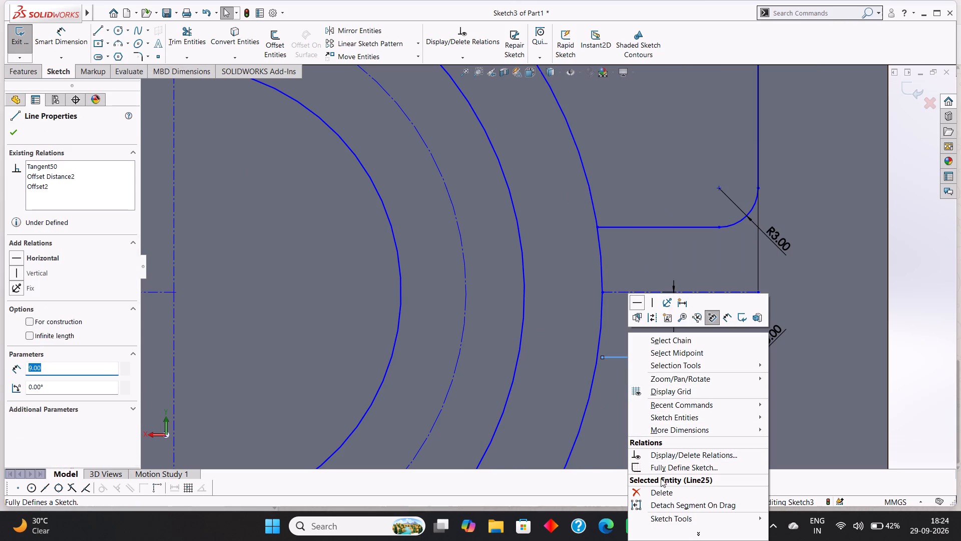
{"action": "left_click", "coordinate": [665, 494]}
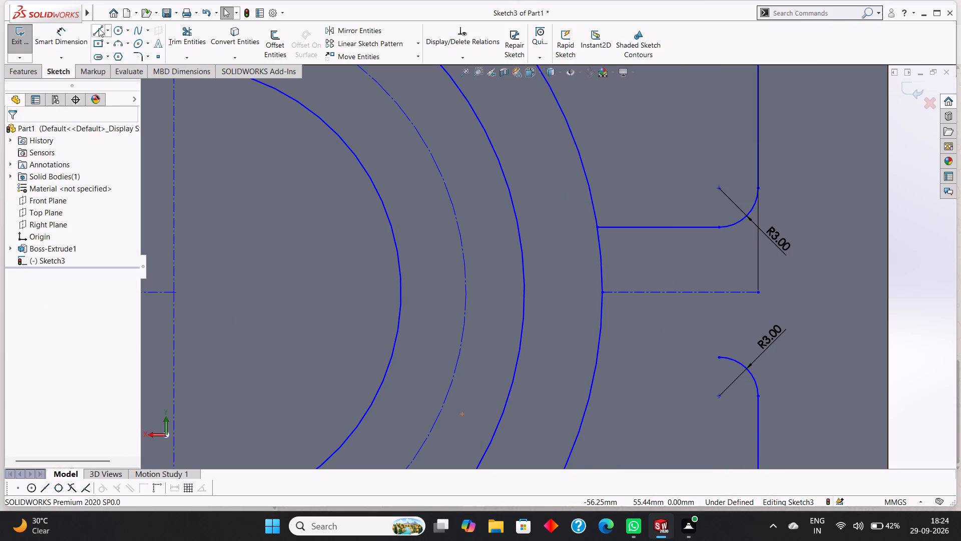
Sketch a horizontal lower side line for the right rib, from the R3 fillet end to the 66 mm circle.
{"action": "left_click", "coordinate": [99, 28]}
{"action": "left_click", "coordinate": [719, 357]}
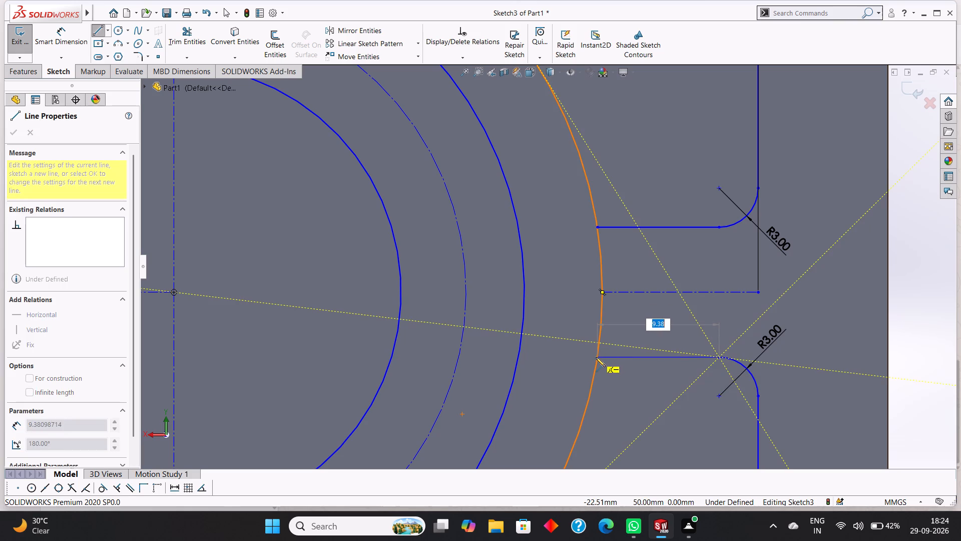
{"action": "left_click", "coordinate": [596, 357]}
{"action": "right_click", "coordinate": [628, 372]}
{"action": "left_click", "coordinate": [657, 379]}
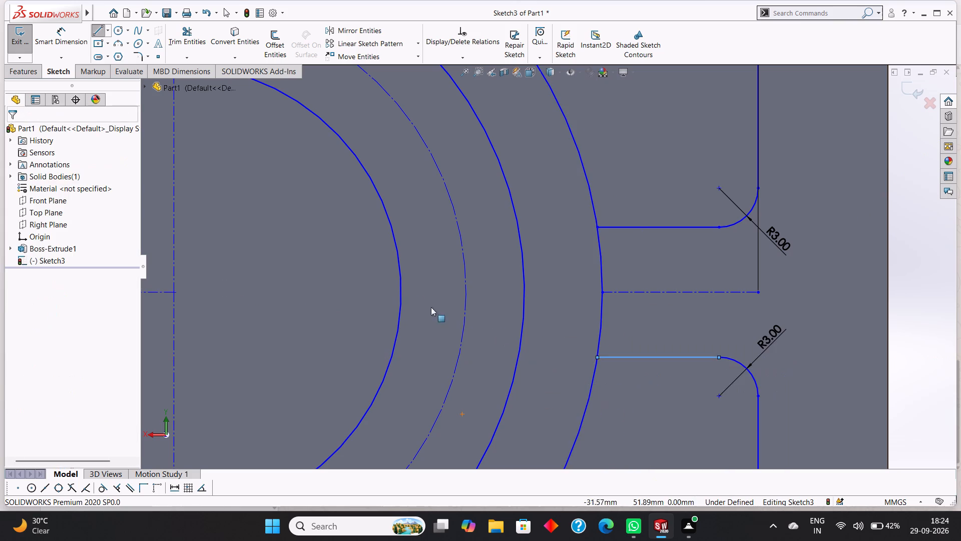
Trim away the 66 mm circle's segments between the right rib's two side lines.
{"action": "left_click", "coordinate": [177, 29]}
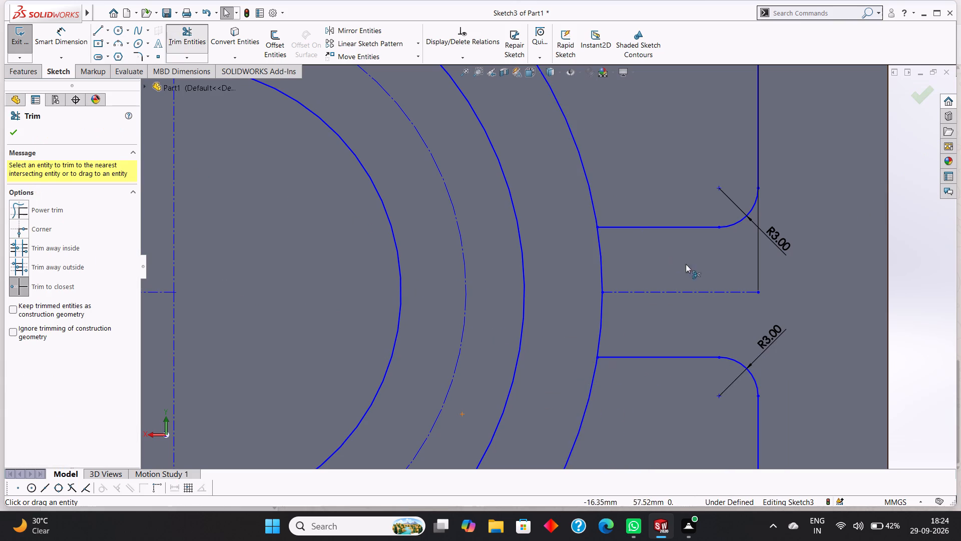
{"action": "left_click", "coordinate": [598, 247]}
{"action": "left_click", "coordinate": [601, 329]}
{"action": "scroll", "coordinate": [604, 329], "scroll_direction": "up", "scroll_amount": 4}
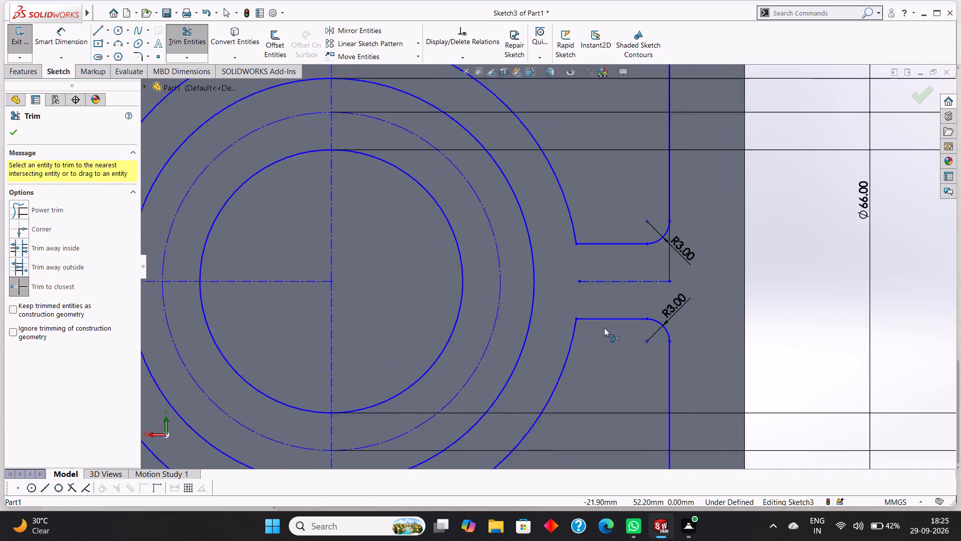
{"action": "scroll", "coordinate": [610, 324], "scroll_direction": "up", "scroll_amount": 2}
{"action": "scroll", "coordinate": [590, 276], "scroll_direction": "up", "scroll_amount": 3}
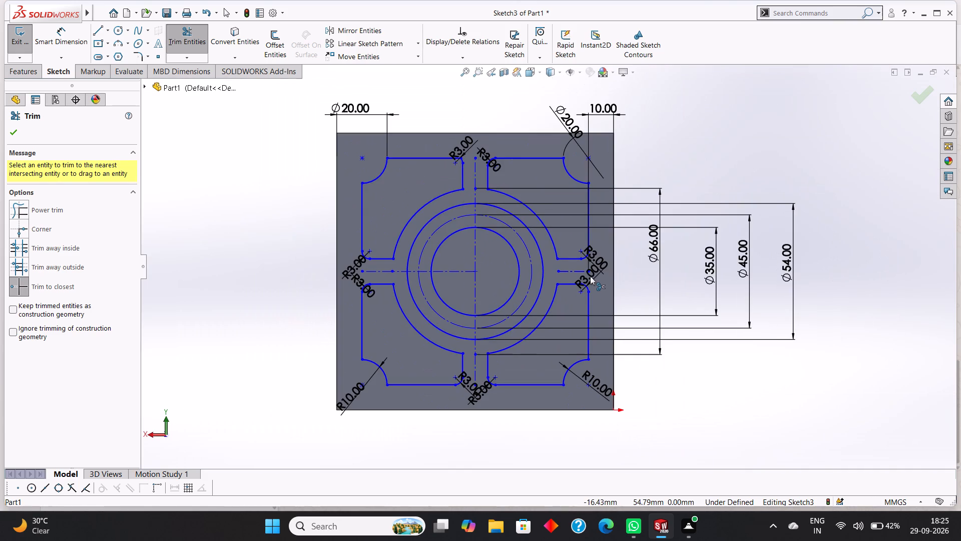
{"action": "right_click", "coordinate": [566, 272]}
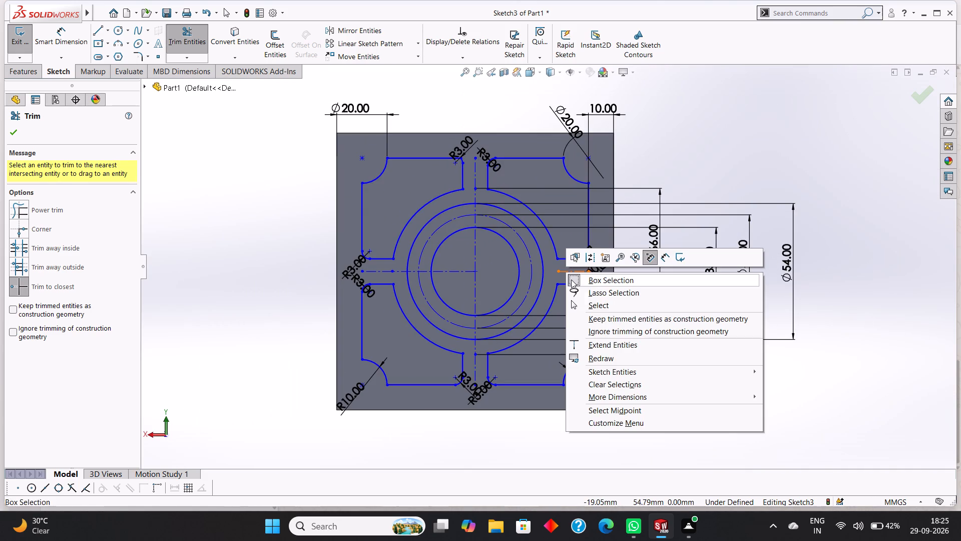
{"action": "key", "text": "Escape"}
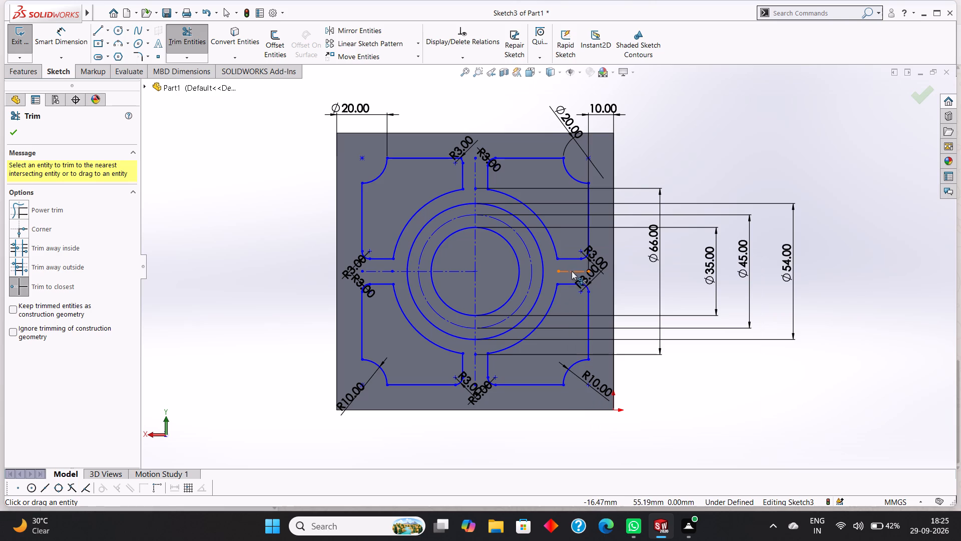
{"action": "right_click", "coordinate": [572, 270]}
{"action": "key", "text": "Escape"}
{"action": "key", "text": "Escape"}
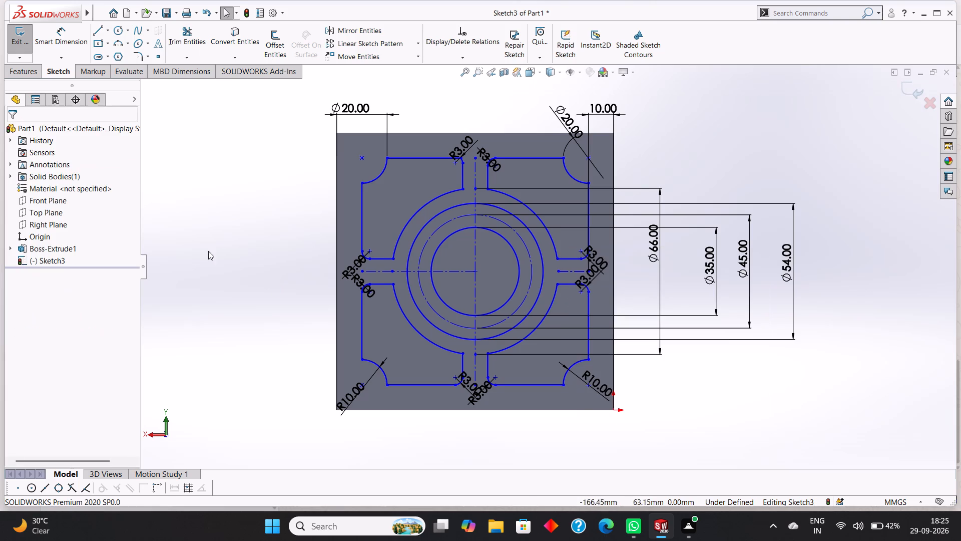
Delete a construction centreline from each of the right, top and left ribs.
{"action": "left_click", "coordinate": [571, 272]}
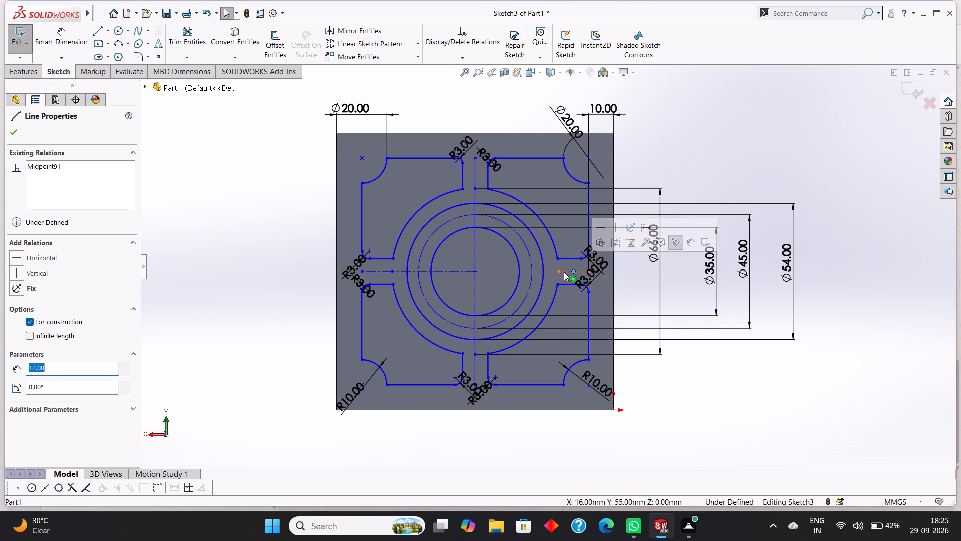
{"action": "right_click", "coordinate": [564, 272]}
{"action": "left_click", "coordinate": [596, 434]}
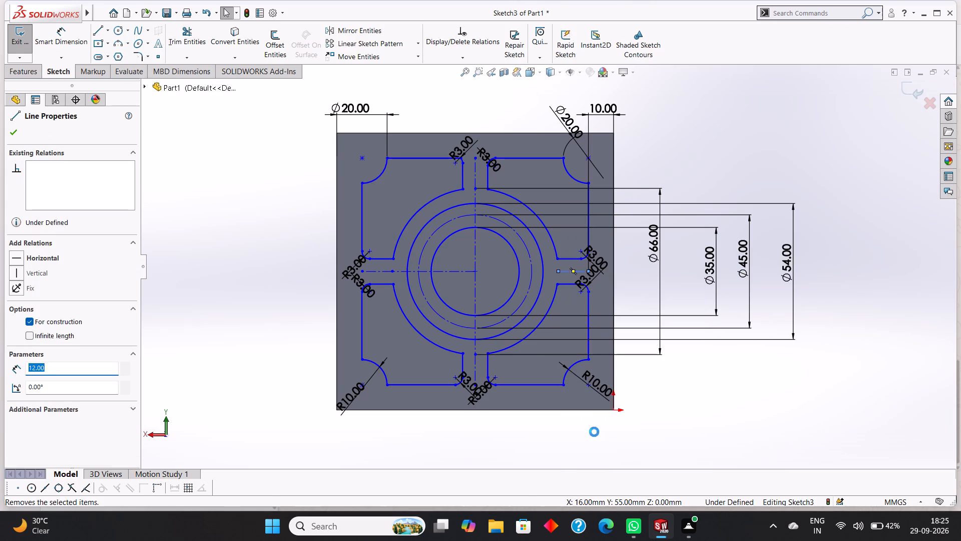
{"action": "right_click", "coordinate": [475, 170]}
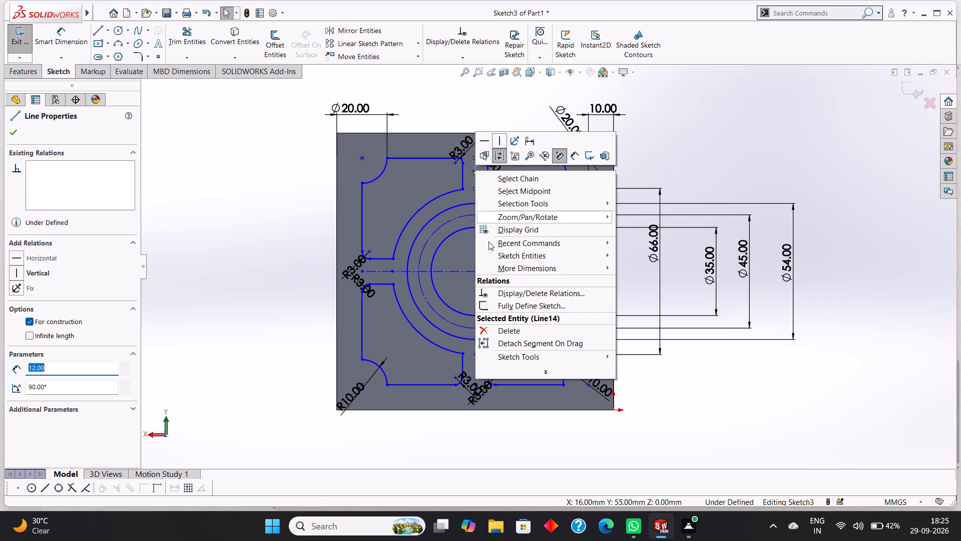
{"action": "left_click", "coordinate": [519, 327]}
{"action": "right_click", "coordinate": [382, 268]}
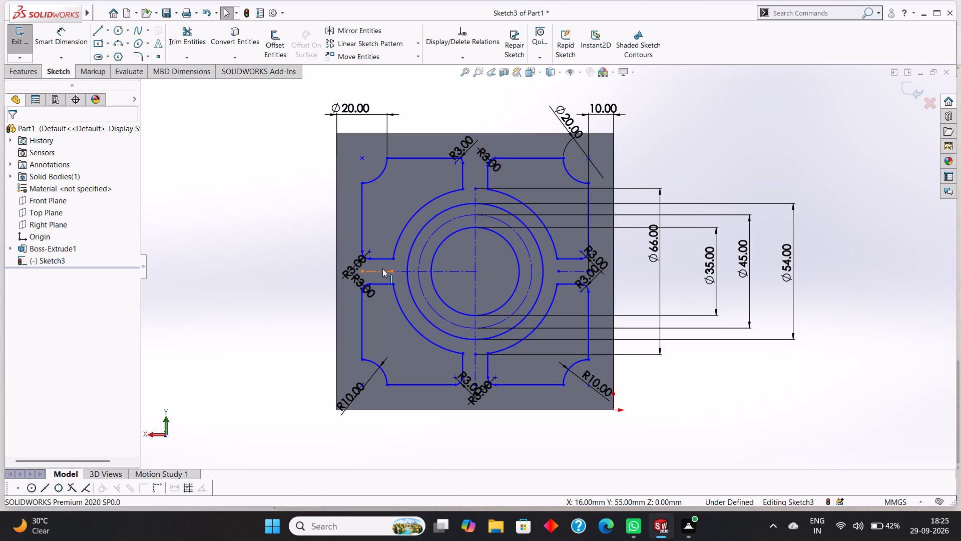
{"action": "left_click", "coordinate": [429, 428]}
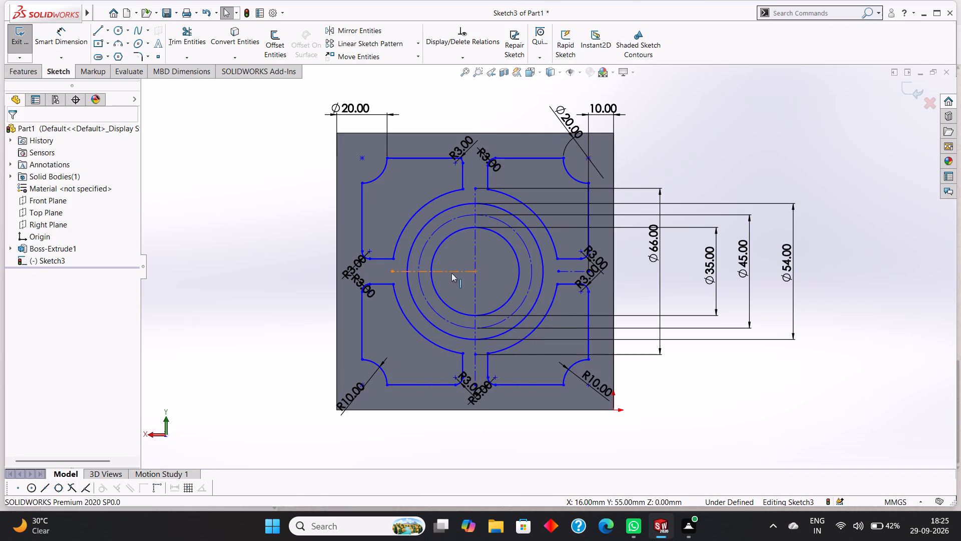
Delete the three construction lines running from the circles' centre to the left, top and bottom of the 66 mm circle.
{"action": "right_click", "coordinate": [449, 269]}
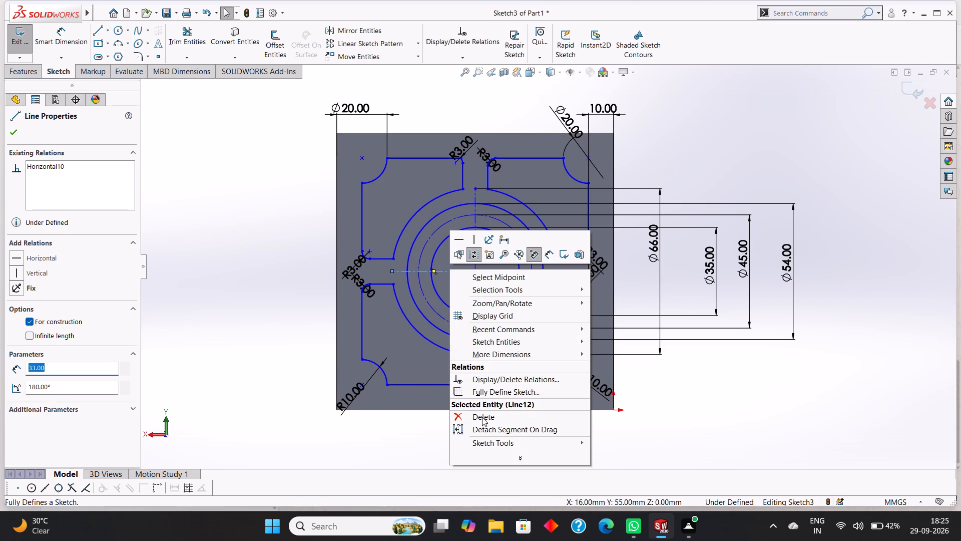
{"action": "left_click", "coordinate": [483, 419]}
{"action": "right_click", "coordinate": [475, 250]}
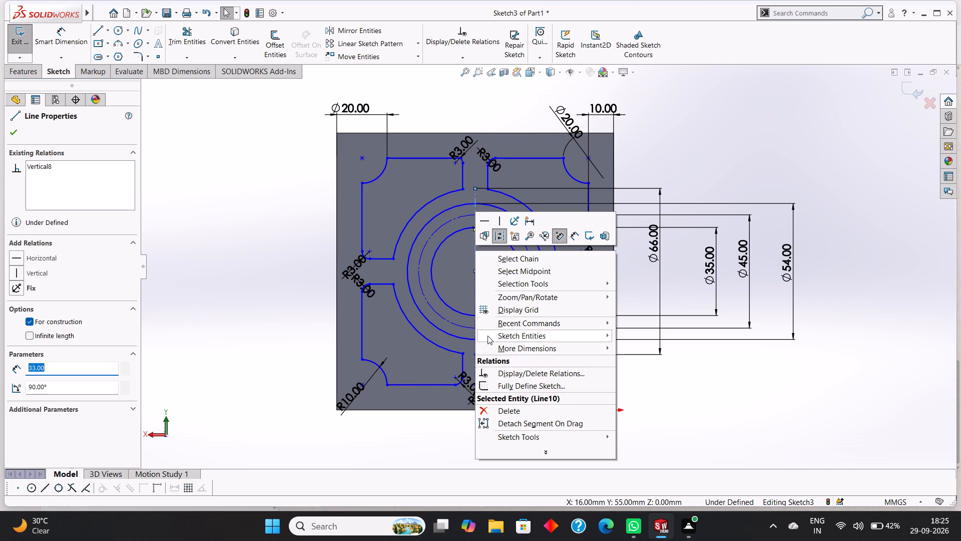
{"action": "left_click", "coordinate": [506, 409]}
{"action": "right_click", "coordinate": [475, 292]}
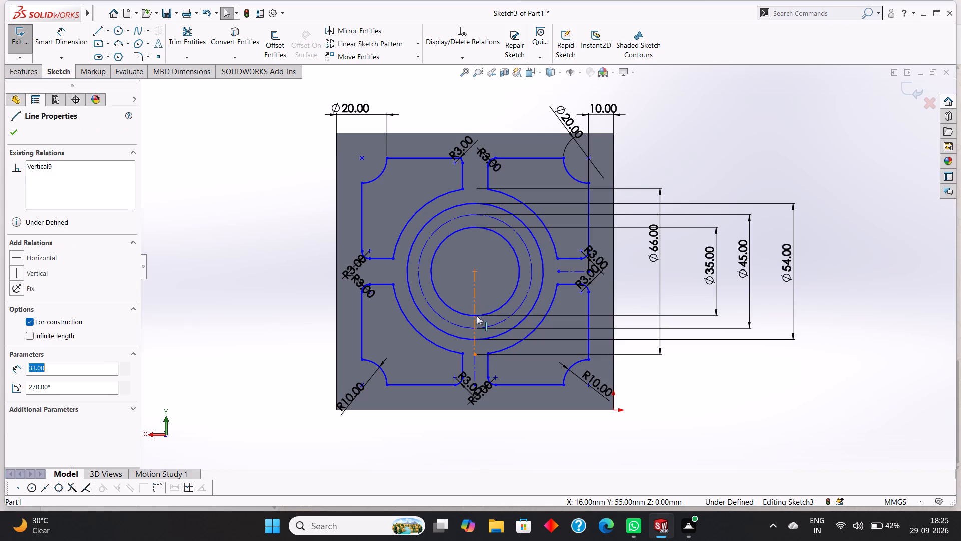
{"action": "left_click", "coordinate": [507, 448]}
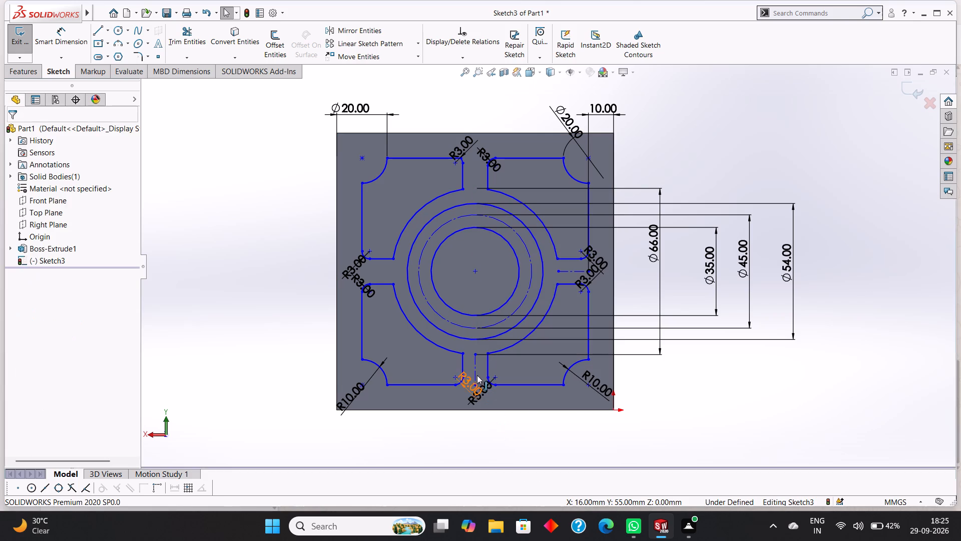
Delete the bottom rib's vertical construction centreline.
{"action": "right_click", "coordinate": [475, 364]}
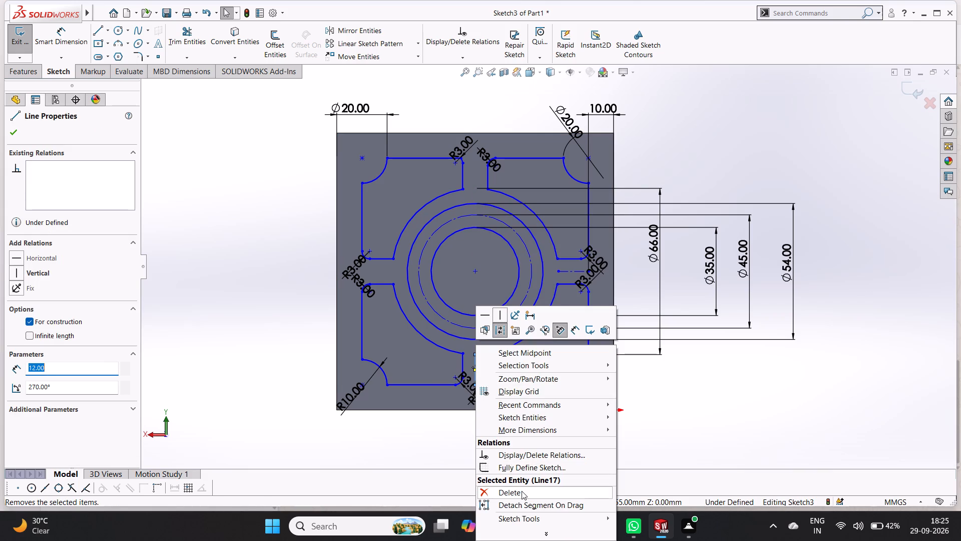
{"action": "left_click", "coordinate": [522, 491]}
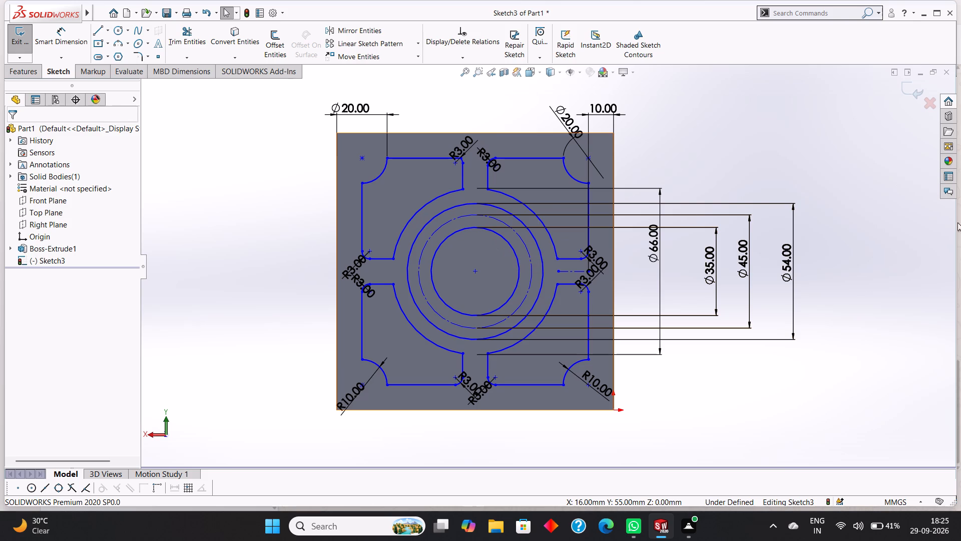
Save the part in the tryfuji folder under the name "pump body".
{"action": "left_click", "coordinate": [21, 73]}
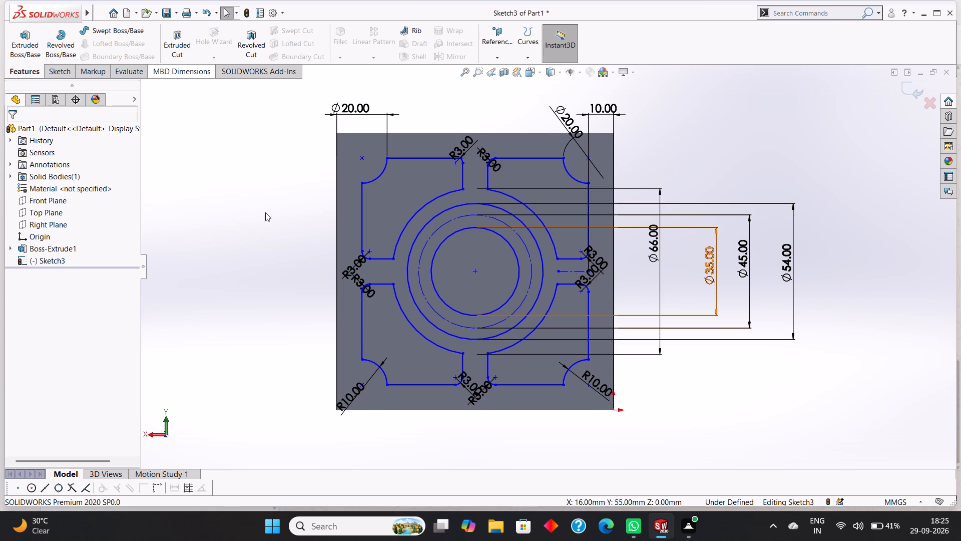
{"action": "key", "text": "ctrl+s"}
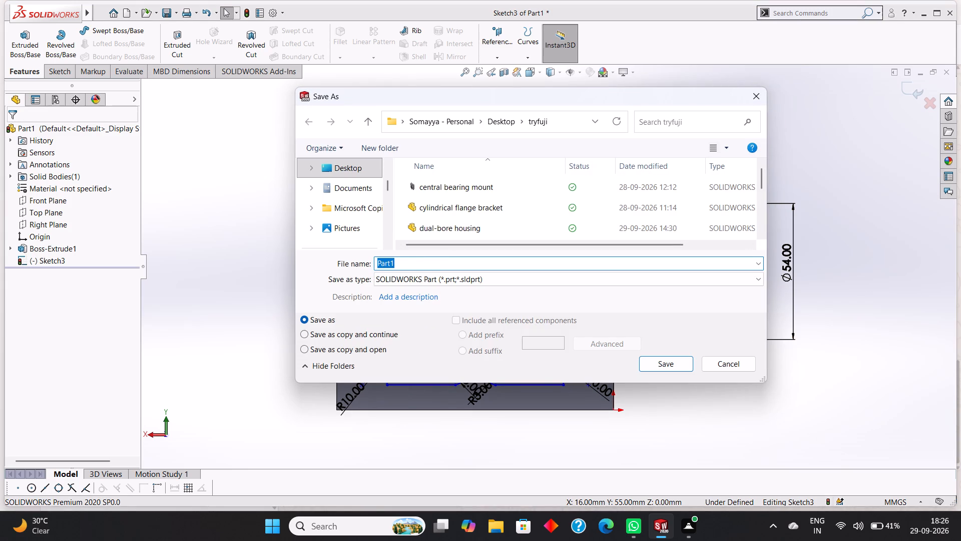
{"action": "key", "text": "BackSpace"}
{"action": "type", "text": "pa"}
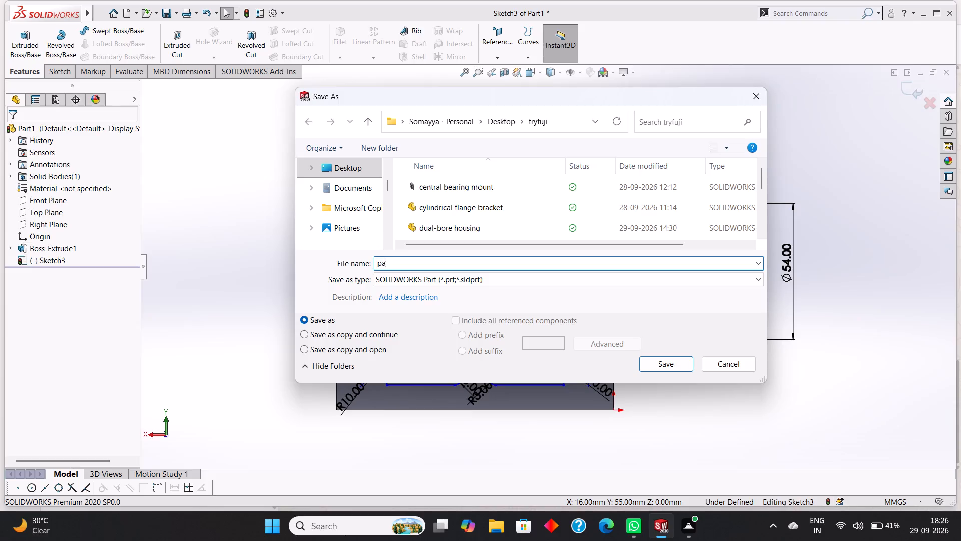
{"action": "key", "text": "BackSpace"}
{"action": "type", "text": "ump body"}
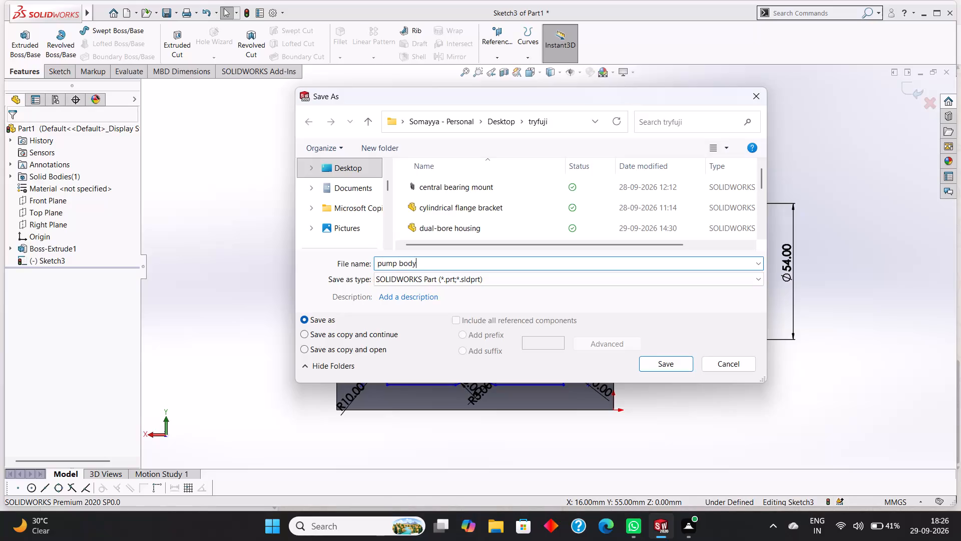
{"action": "key", "text": "Return"}
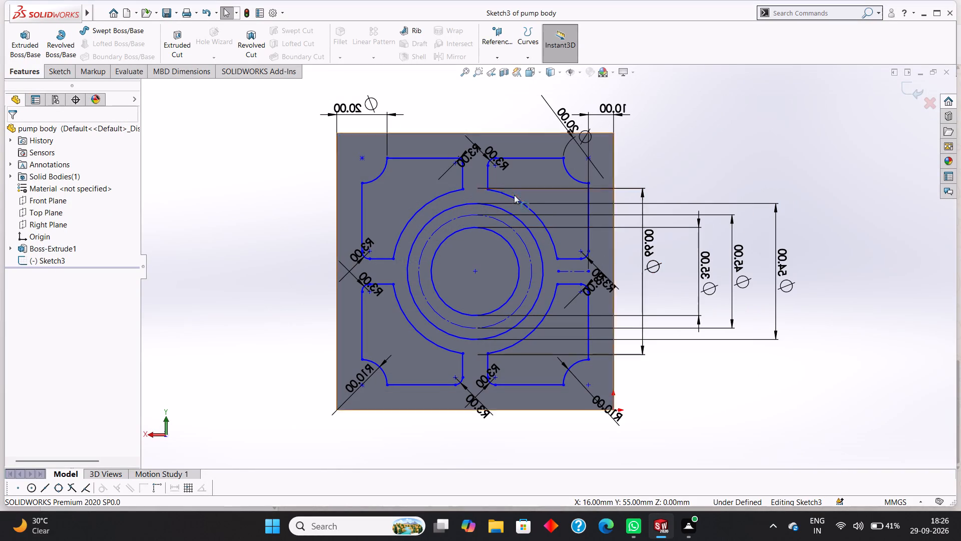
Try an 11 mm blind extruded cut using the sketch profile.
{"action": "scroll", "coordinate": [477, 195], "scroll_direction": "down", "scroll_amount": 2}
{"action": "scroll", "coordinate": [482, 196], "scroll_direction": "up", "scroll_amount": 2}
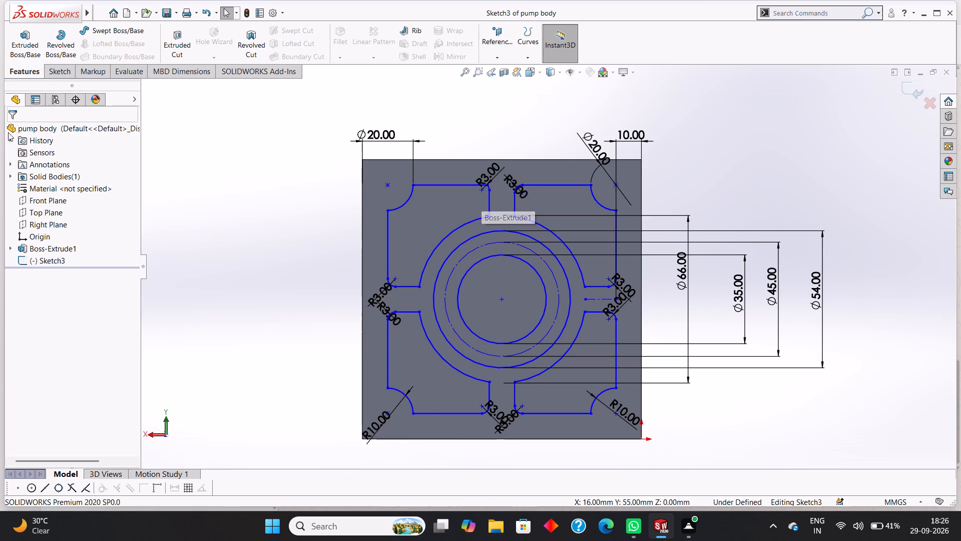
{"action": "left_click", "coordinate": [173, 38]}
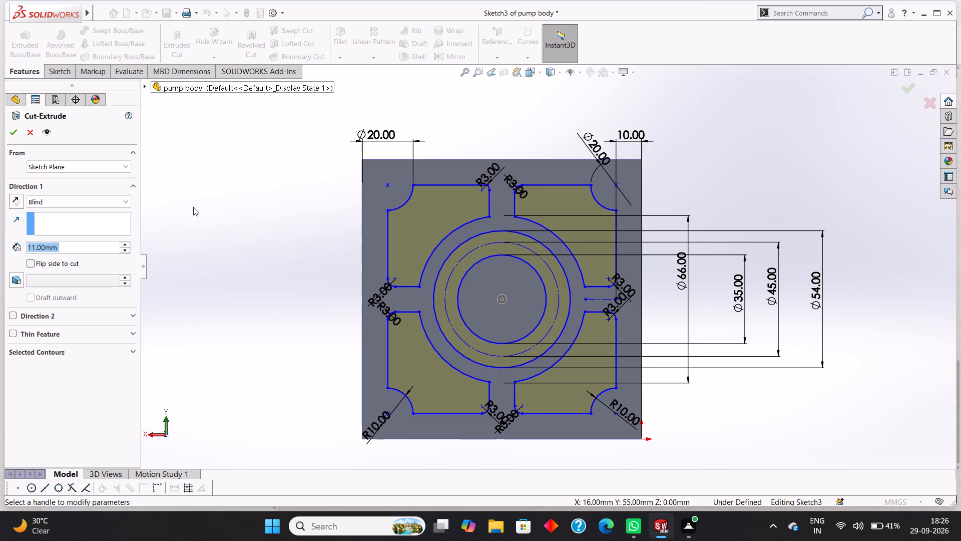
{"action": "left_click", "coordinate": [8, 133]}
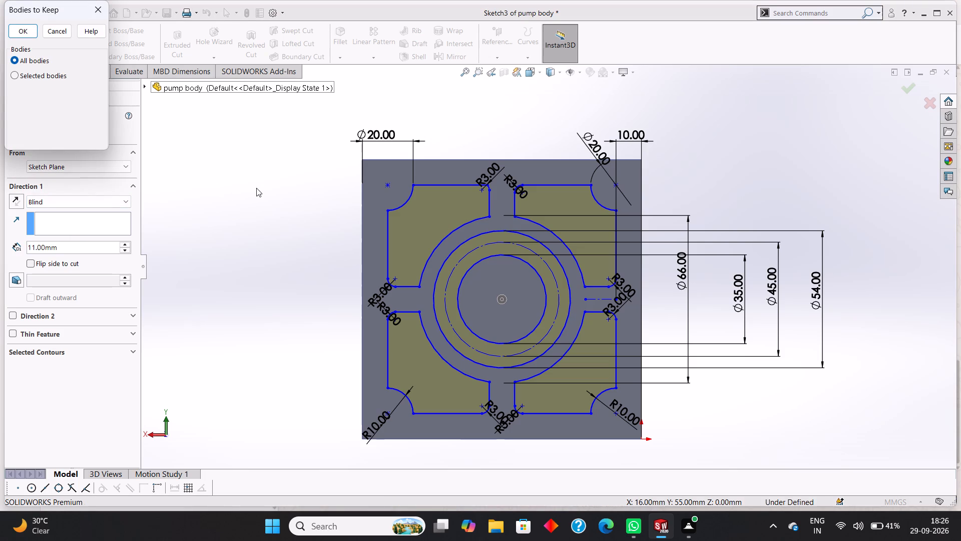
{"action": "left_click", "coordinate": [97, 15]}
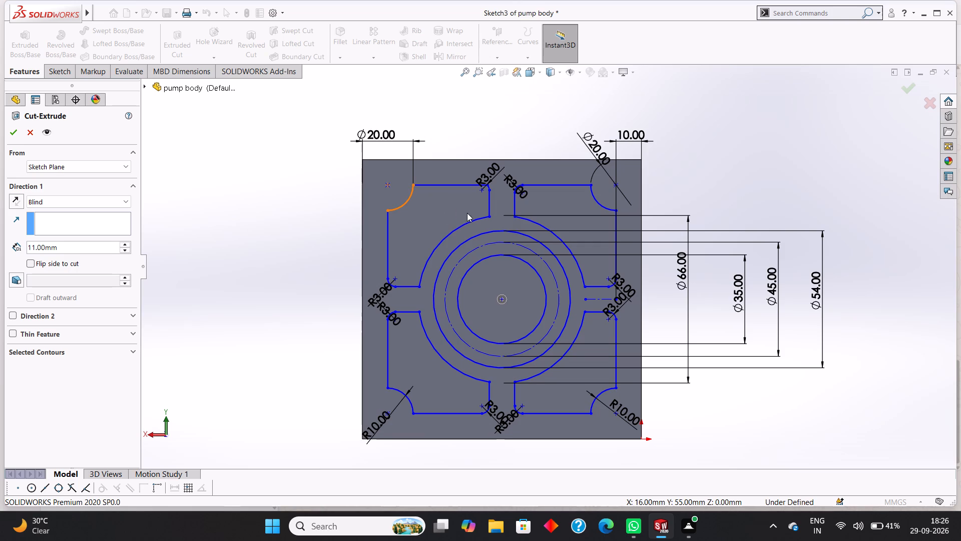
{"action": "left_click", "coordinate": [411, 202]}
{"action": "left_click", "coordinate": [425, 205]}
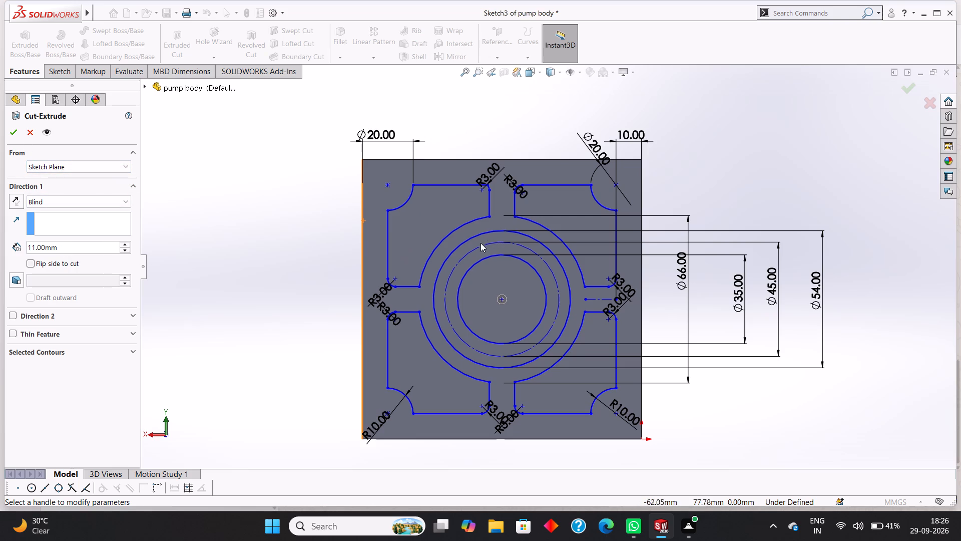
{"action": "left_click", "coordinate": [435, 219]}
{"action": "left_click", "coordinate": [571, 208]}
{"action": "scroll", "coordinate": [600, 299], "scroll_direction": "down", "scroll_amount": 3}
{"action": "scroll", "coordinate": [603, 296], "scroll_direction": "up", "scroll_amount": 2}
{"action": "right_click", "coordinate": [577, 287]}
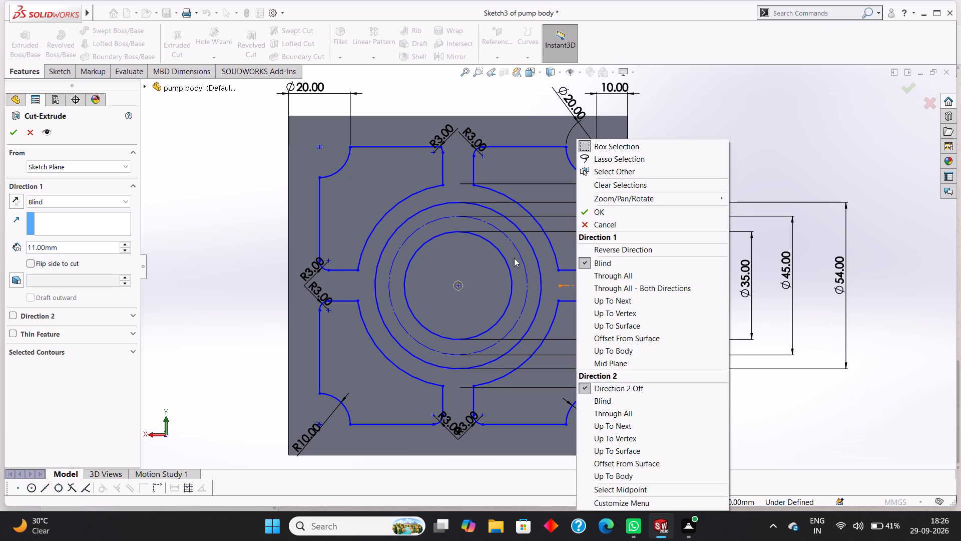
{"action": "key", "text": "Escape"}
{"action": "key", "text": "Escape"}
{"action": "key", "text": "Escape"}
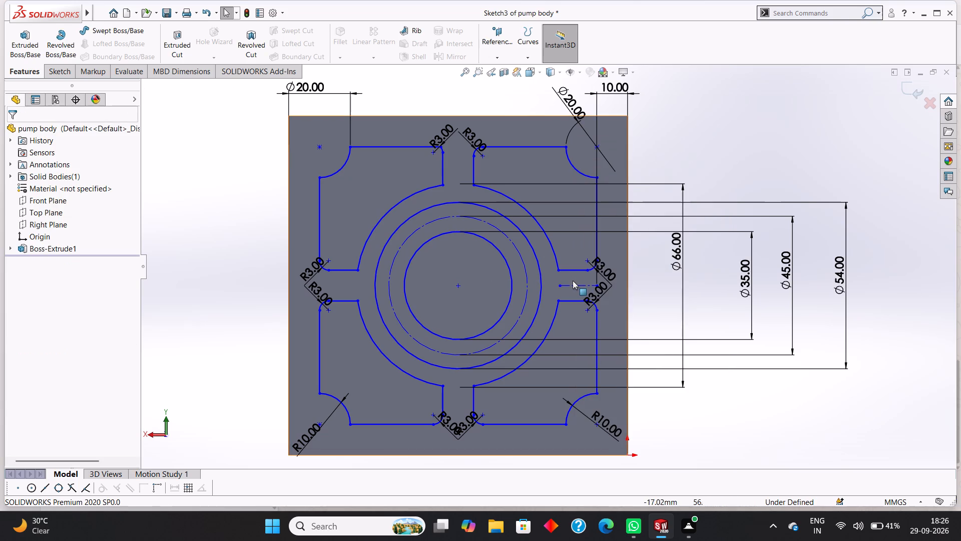
Delete the remaining horizontal construction centreline in the right rib, including its associated references.
{"action": "right_click", "coordinate": [571, 284]}
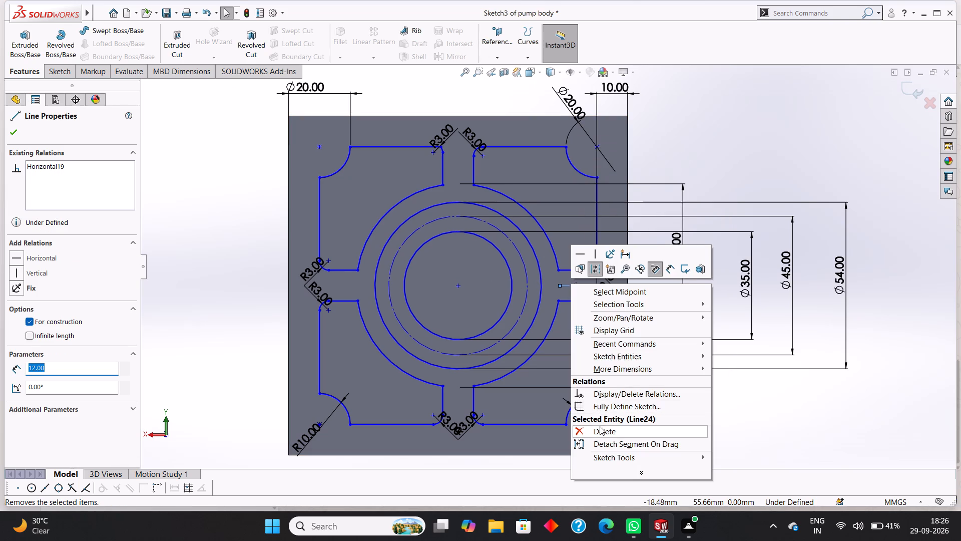
{"action": "left_click", "coordinate": [602, 432]}
{"action": "left_click", "coordinate": [407, 260]}
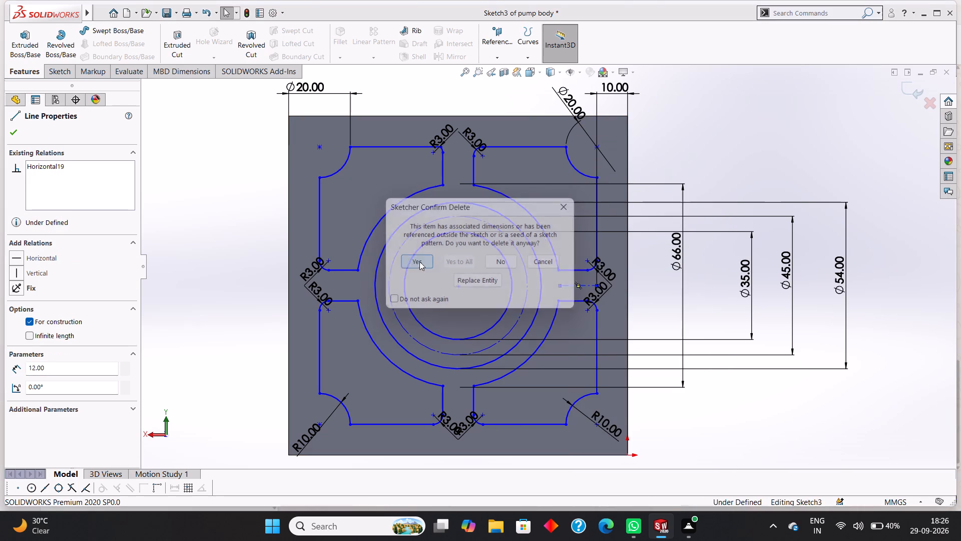
{"action": "scroll", "coordinate": [452, 281], "scroll_direction": "up", "scroll_amount": 2}
{"action": "scroll", "coordinate": [459, 282], "scroll_direction": "down", "scroll_amount": 1}
{"action": "scroll", "coordinate": [409, 280], "scroll_direction": "down", "scroll_amount": 2}
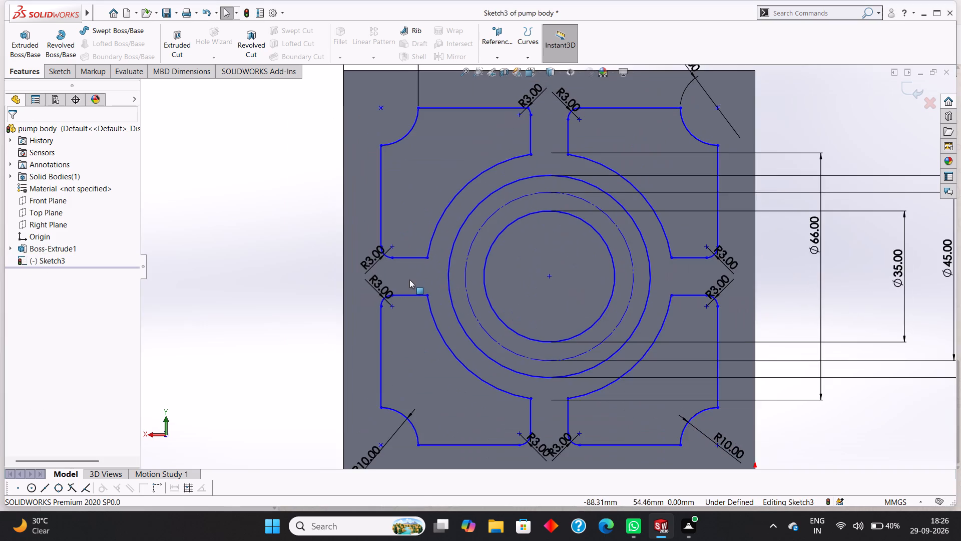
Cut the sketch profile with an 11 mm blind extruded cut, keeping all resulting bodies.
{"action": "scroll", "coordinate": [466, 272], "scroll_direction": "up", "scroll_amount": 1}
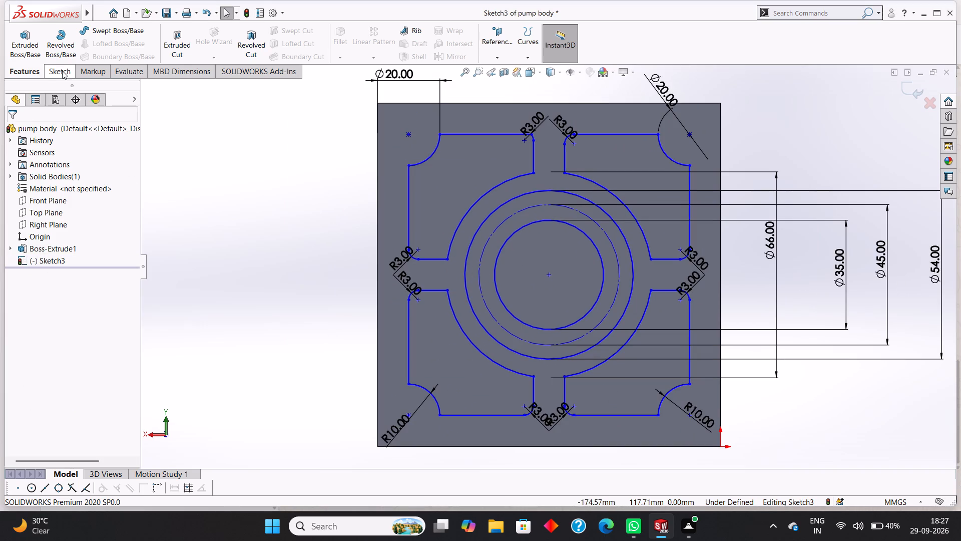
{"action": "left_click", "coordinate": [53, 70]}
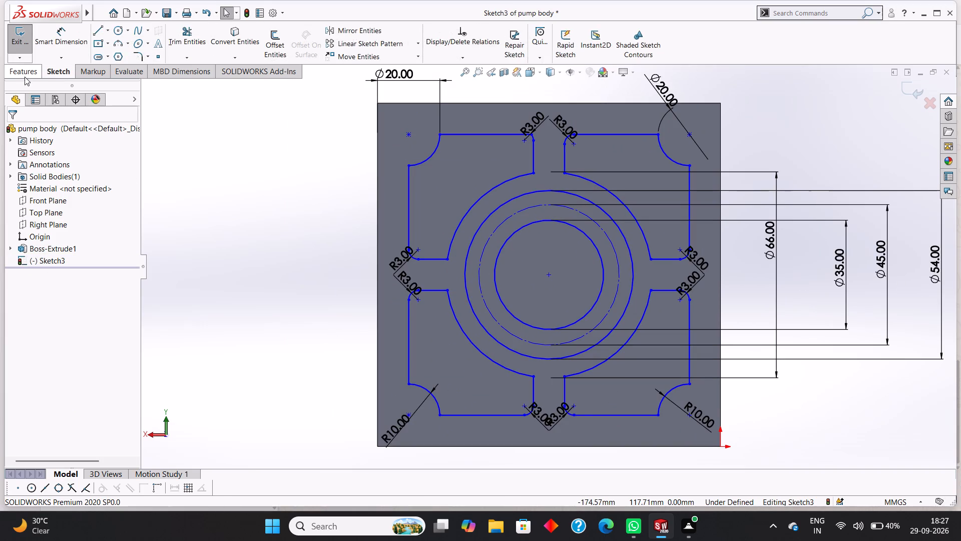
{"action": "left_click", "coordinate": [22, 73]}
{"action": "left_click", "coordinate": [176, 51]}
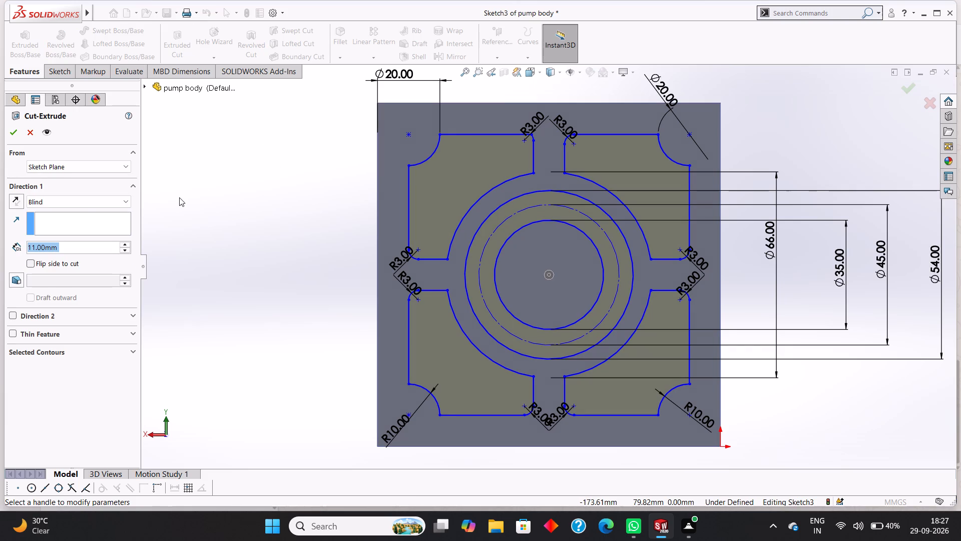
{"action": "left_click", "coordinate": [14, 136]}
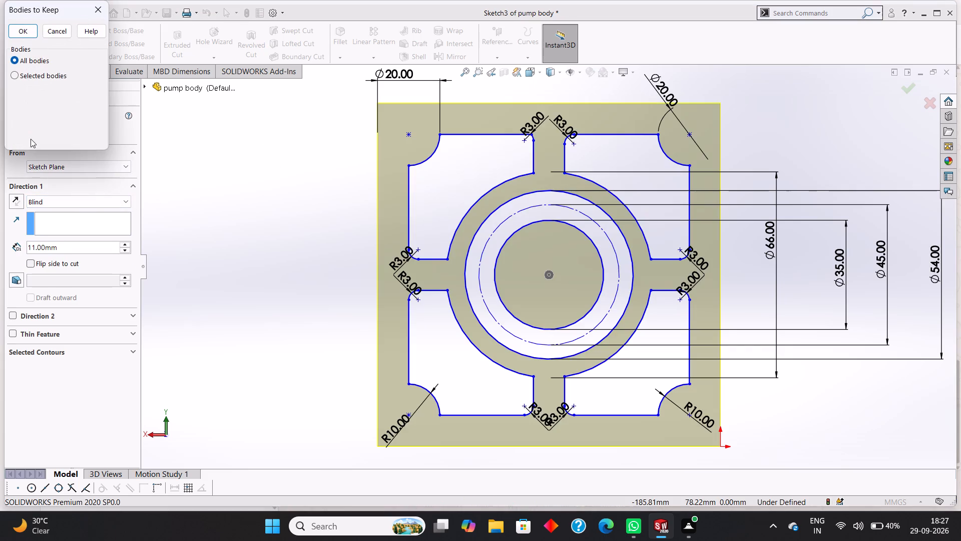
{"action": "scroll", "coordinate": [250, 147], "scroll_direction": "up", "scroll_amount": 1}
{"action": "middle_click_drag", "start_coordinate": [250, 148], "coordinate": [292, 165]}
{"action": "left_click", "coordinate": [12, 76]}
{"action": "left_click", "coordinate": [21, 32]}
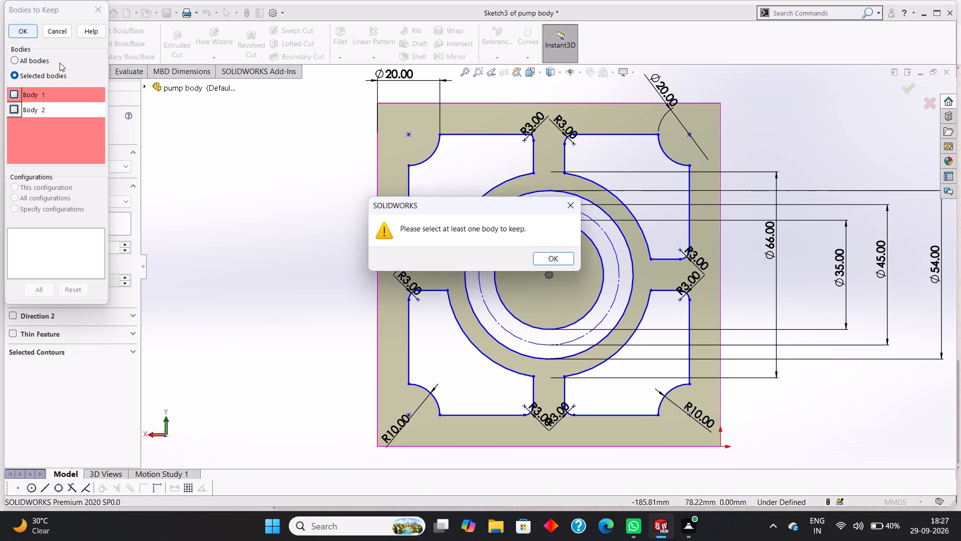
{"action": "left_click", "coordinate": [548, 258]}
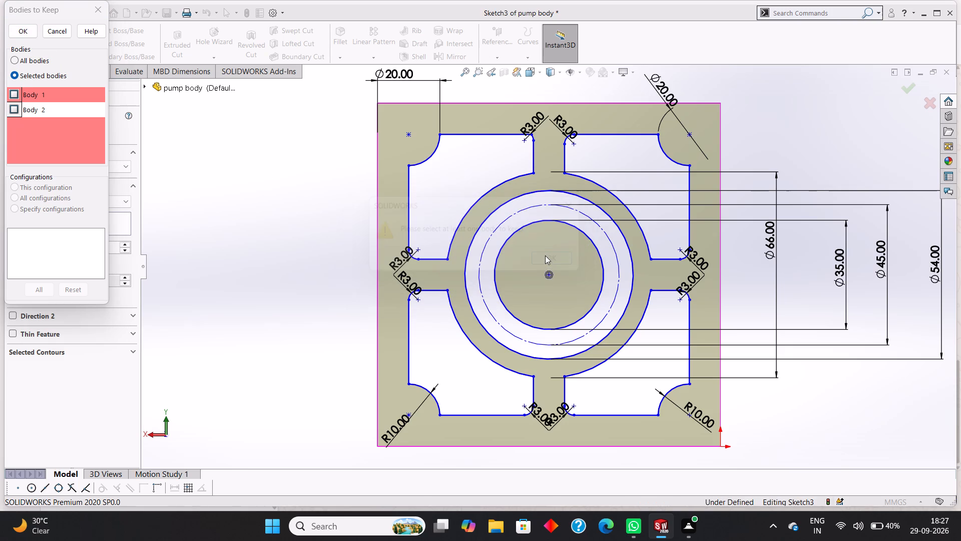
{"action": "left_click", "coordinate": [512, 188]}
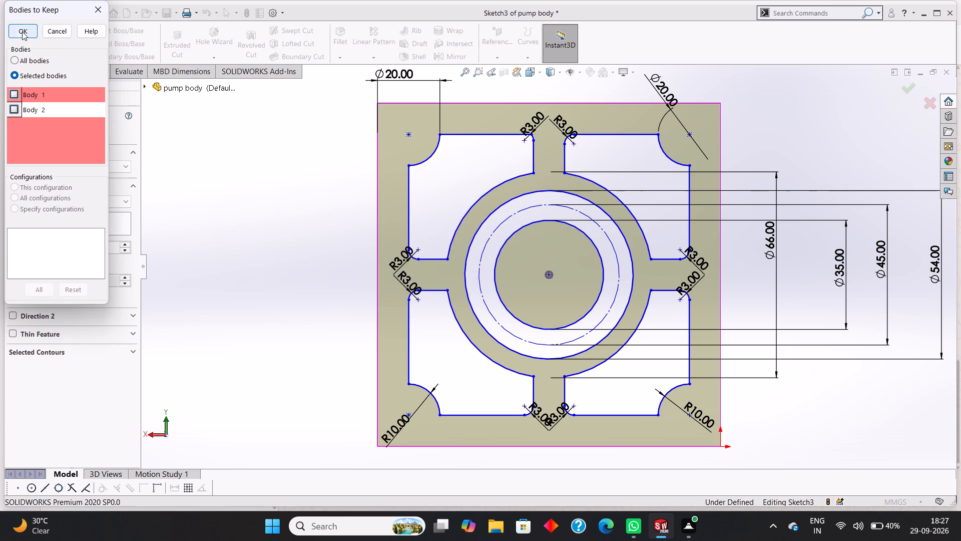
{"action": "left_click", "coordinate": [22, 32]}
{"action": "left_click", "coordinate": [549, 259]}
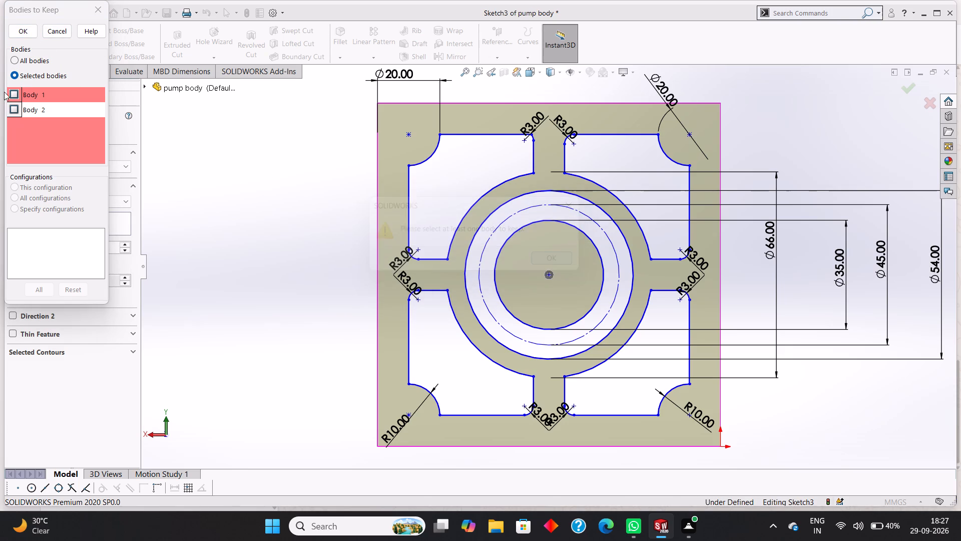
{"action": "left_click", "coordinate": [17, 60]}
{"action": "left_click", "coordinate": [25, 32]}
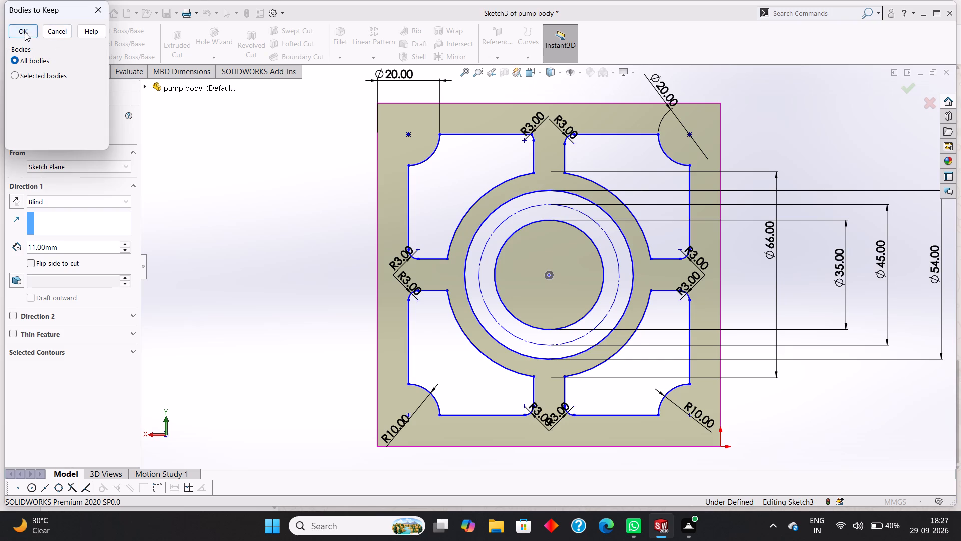
Examine the cut plate from both sides, checking the pockets, the ribs and the central disc.
{"action": "middle_click_drag", "start_coordinate": [297, 188], "coordinate": [351, 208]}
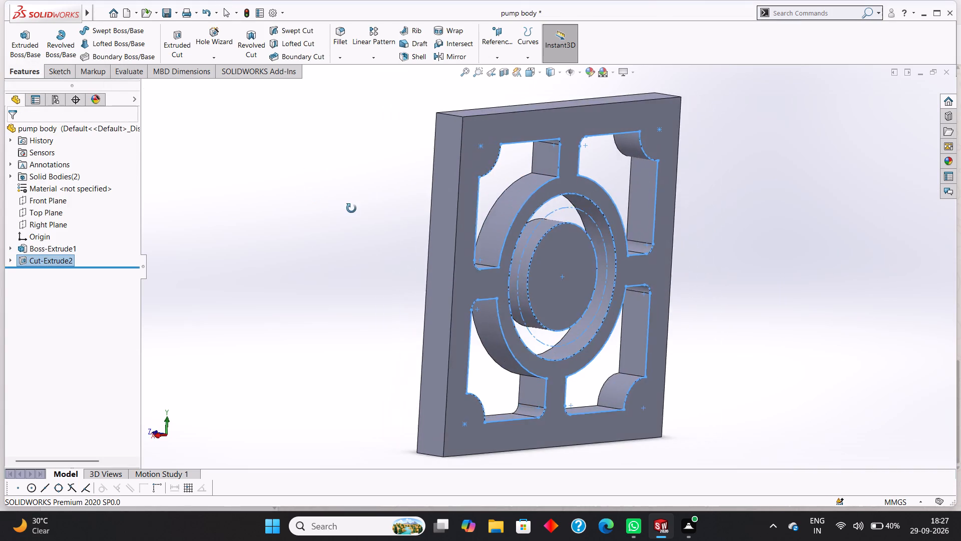
{"action": "middle_click_drag", "start_coordinate": [351, 208], "coordinate": [310, 194]}
{"action": "key", "text": "Escape"}
{"action": "key", "text": "Escape"}
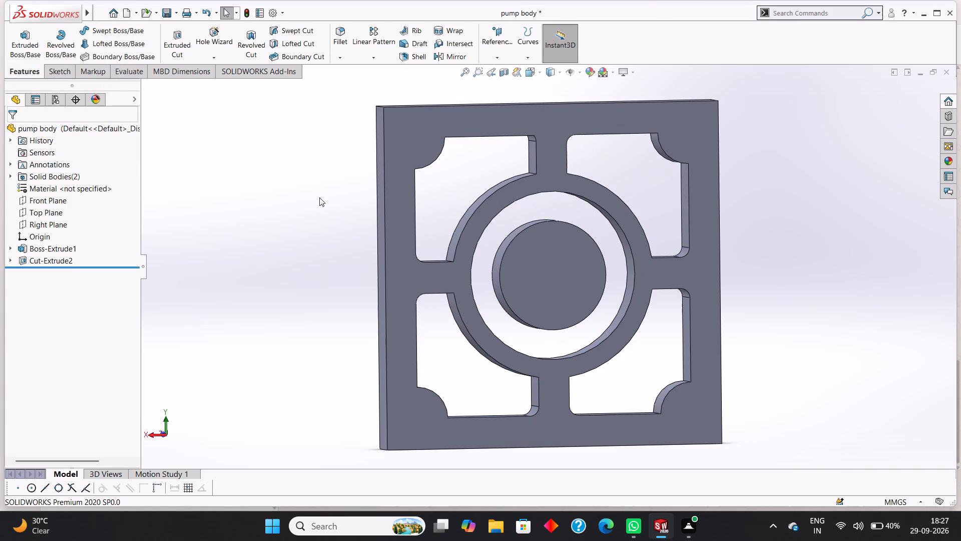
{"action": "middle_click_drag", "start_coordinate": [319, 197], "coordinate": [441, 212]}
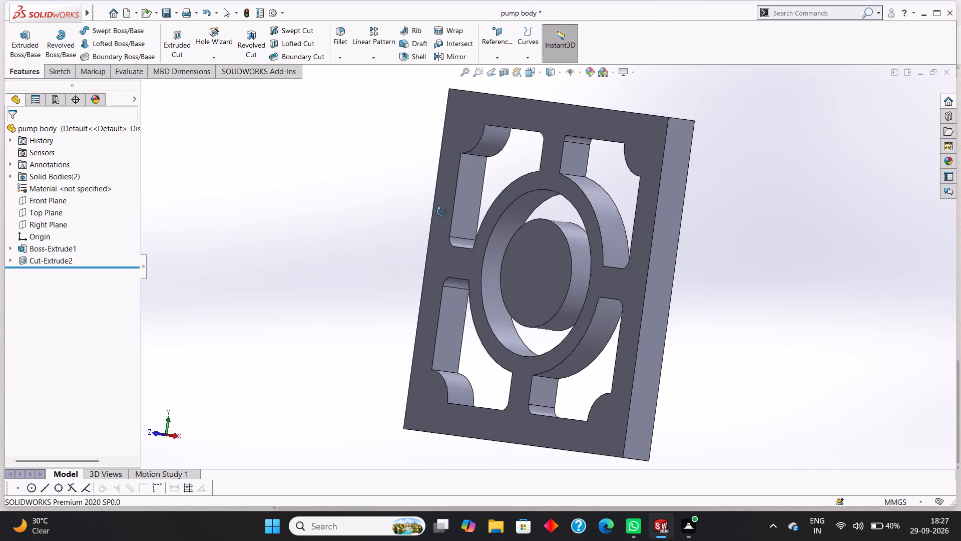
{"action": "middle_click_drag", "start_coordinate": [441, 212], "coordinate": [303, 174]}
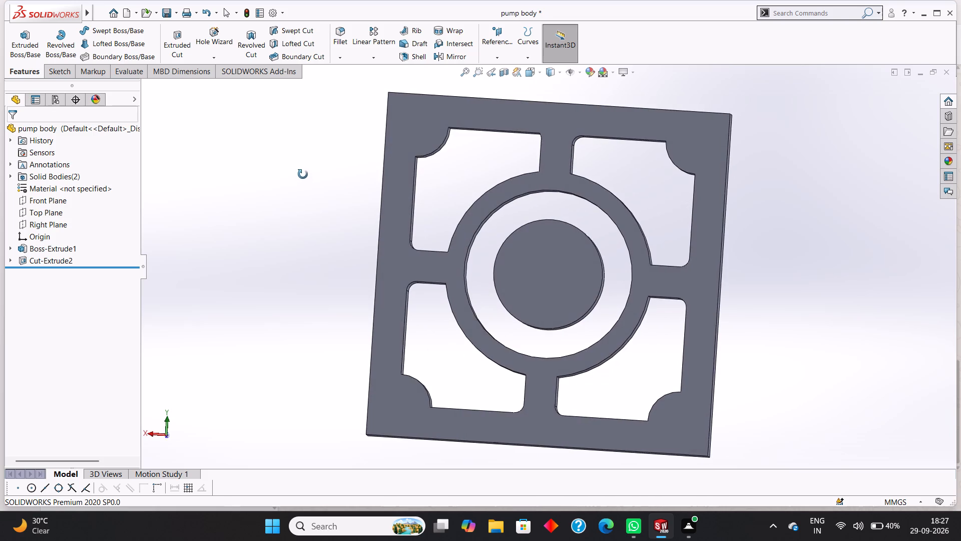
{"action": "middle_click_drag", "start_coordinate": [303, 174], "coordinate": [486, 213]}
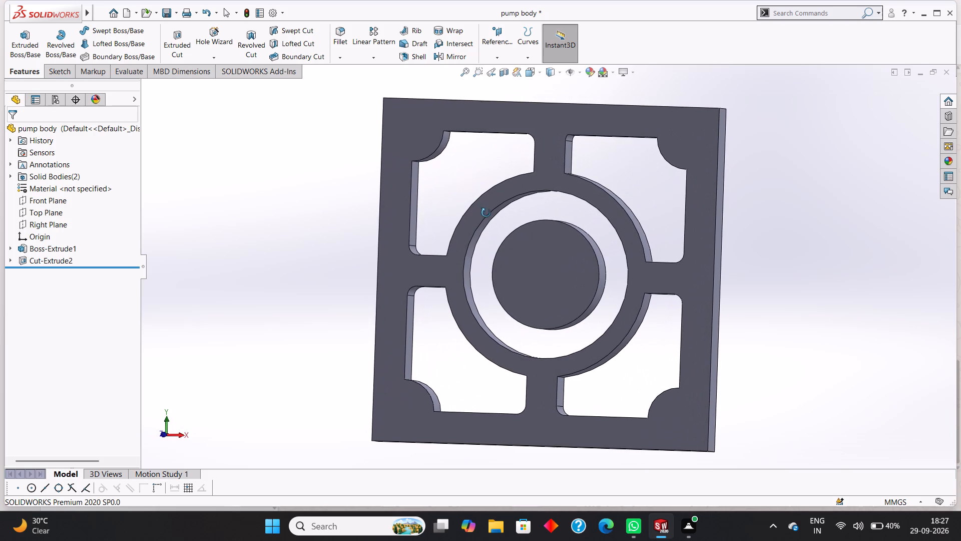
{"action": "middle_click_drag", "start_coordinate": [486, 213], "coordinate": [346, 195]}
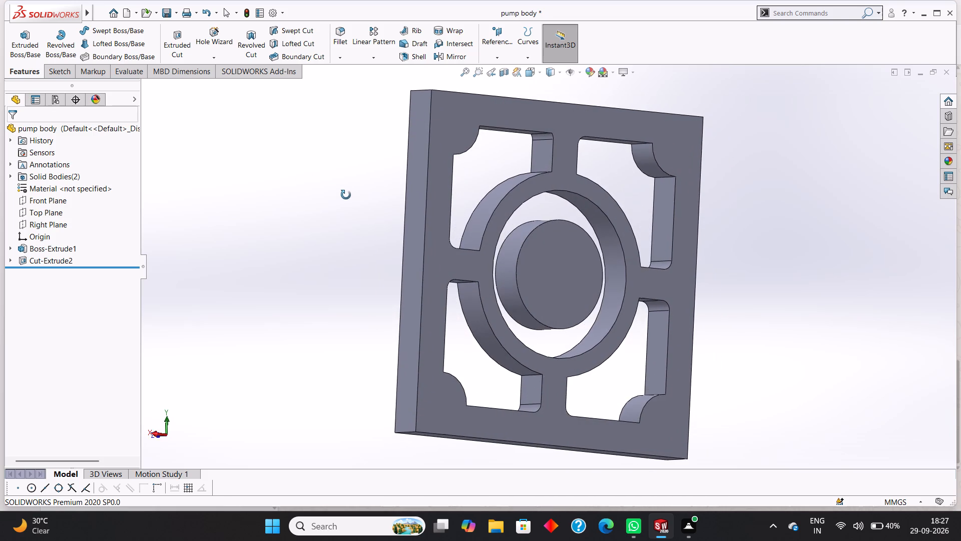
{"action": "middle_click_drag", "start_coordinate": [346, 195], "coordinate": [474, 210]}
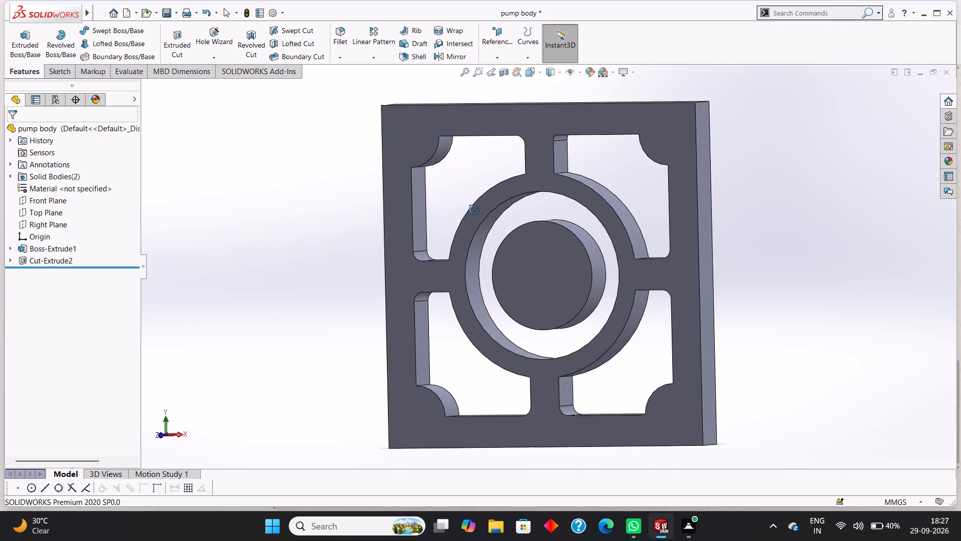
{"action": "middle_click_drag", "start_coordinate": [474, 210], "coordinate": [357, 211]}
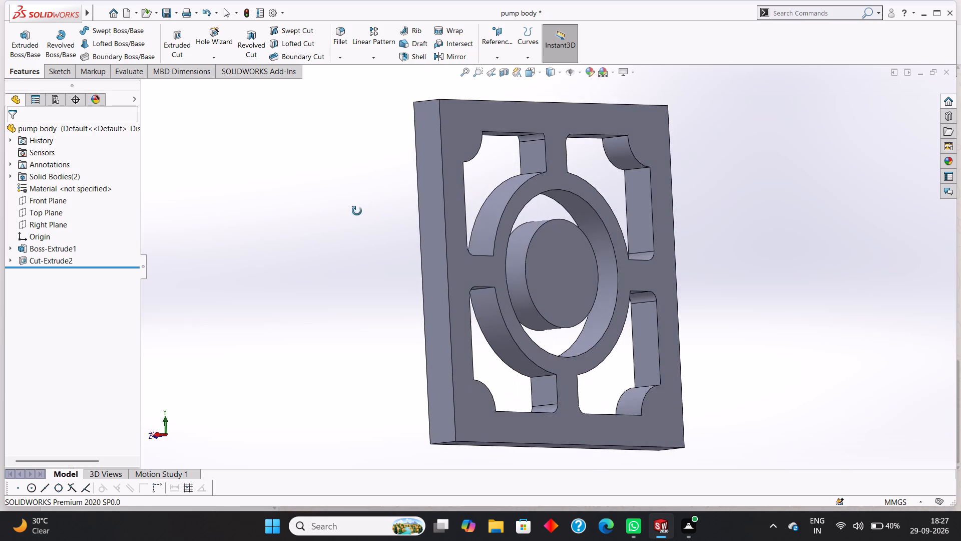
{"action": "middle_click_drag", "start_coordinate": [357, 211], "coordinate": [349, 199]}
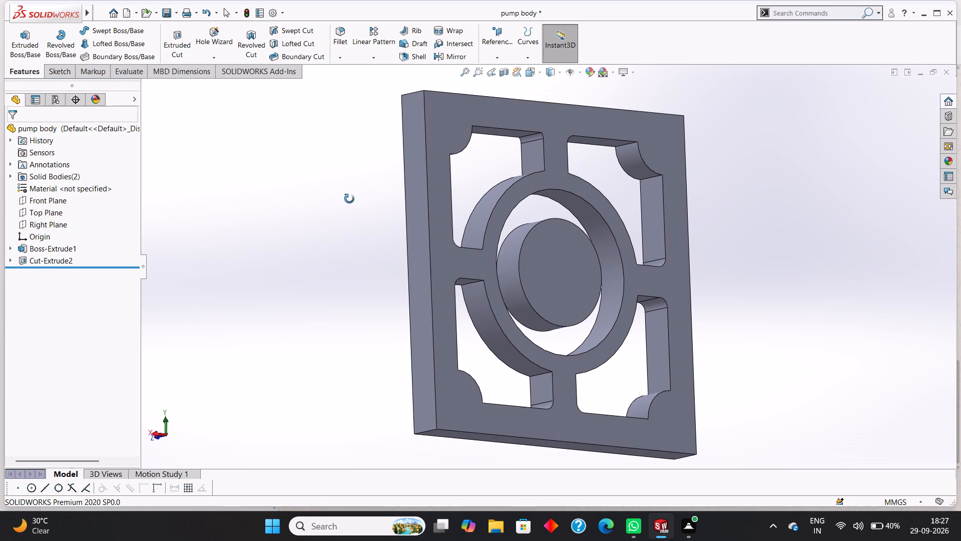
{"action": "middle_click_drag", "start_coordinate": [349, 199], "coordinate": [453, 200]}
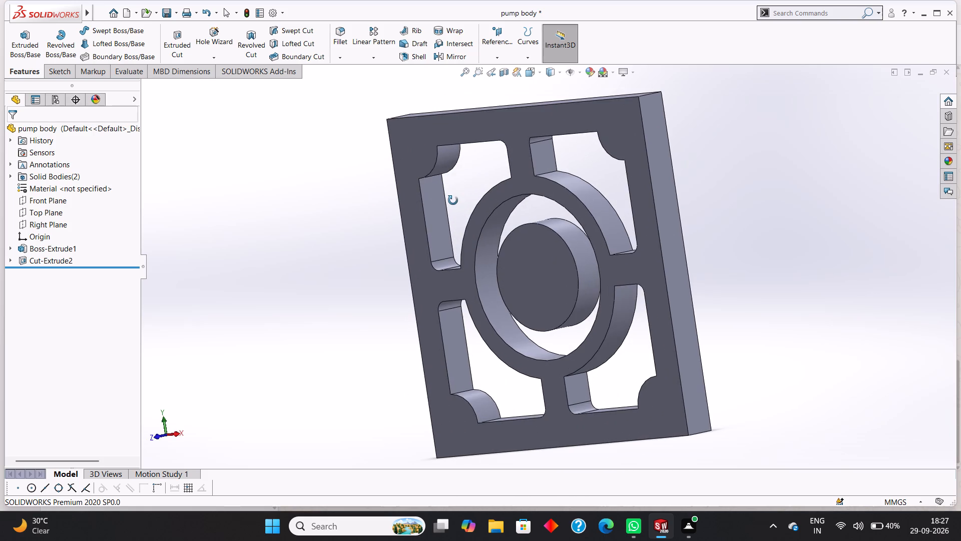
{"action": "middle_click_drag", "start_coordinate": [453, 200], "coordinate": [355, 198]}
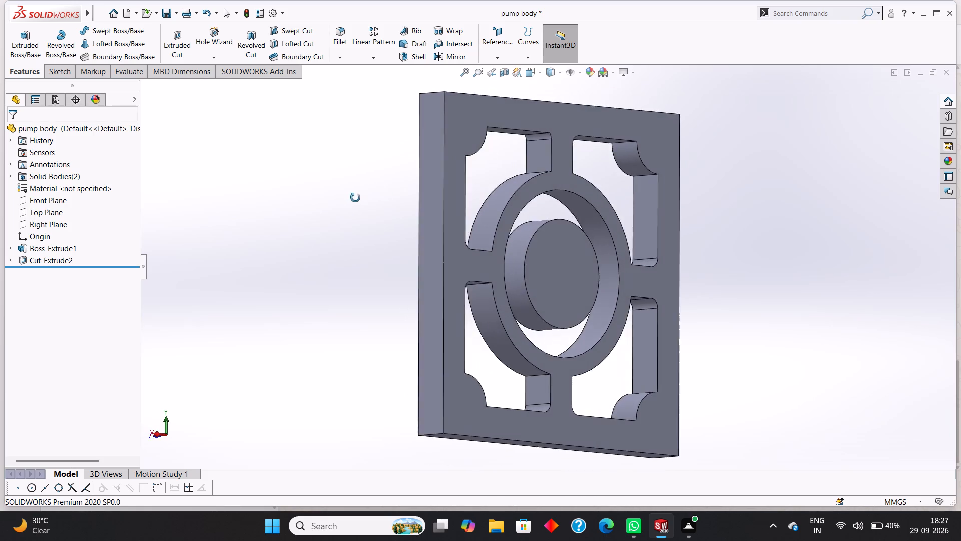
{"action": "middle_click_drag", "start_coordinate": [355, 198], "coordinate": [483, 201]}
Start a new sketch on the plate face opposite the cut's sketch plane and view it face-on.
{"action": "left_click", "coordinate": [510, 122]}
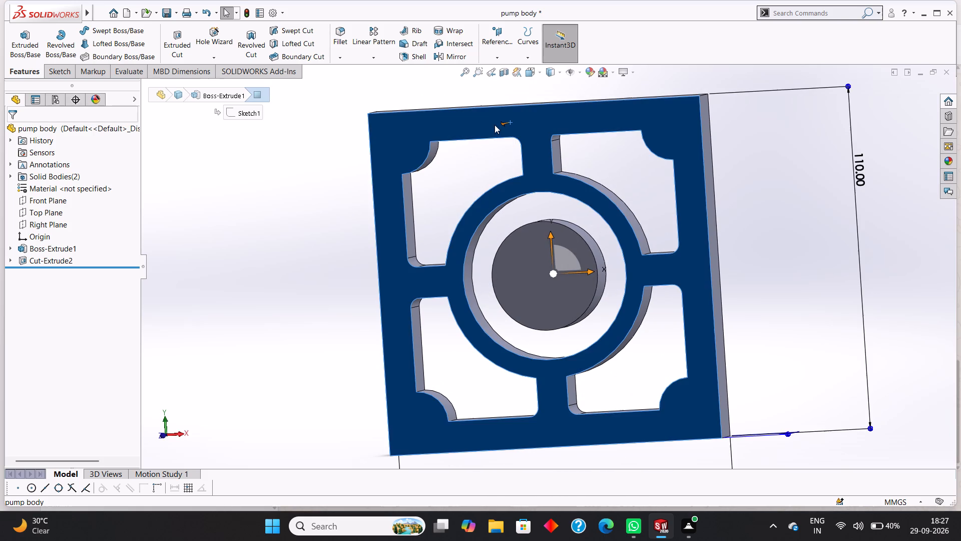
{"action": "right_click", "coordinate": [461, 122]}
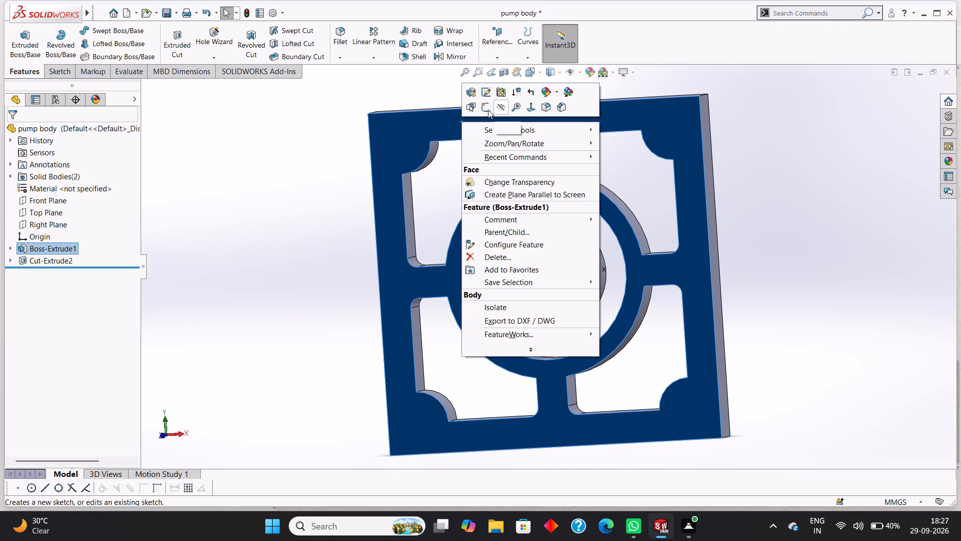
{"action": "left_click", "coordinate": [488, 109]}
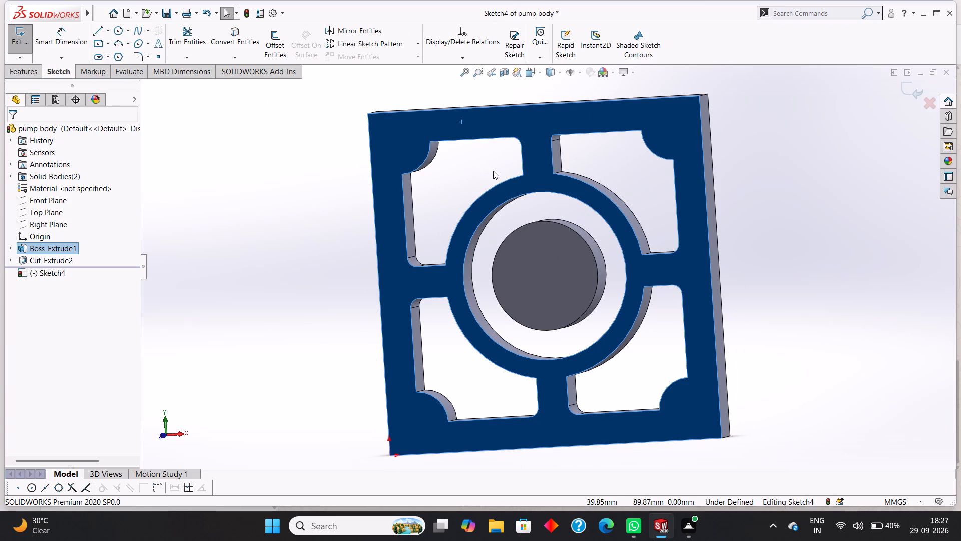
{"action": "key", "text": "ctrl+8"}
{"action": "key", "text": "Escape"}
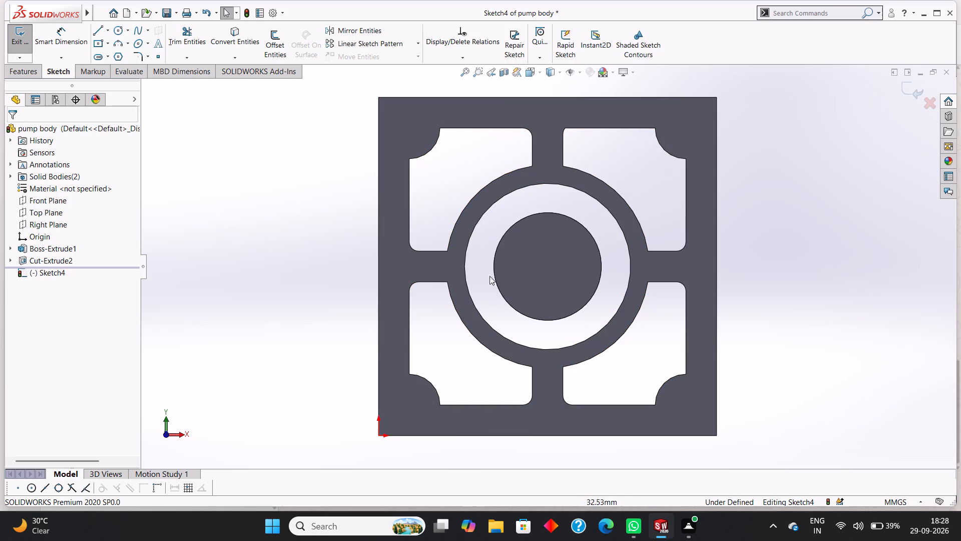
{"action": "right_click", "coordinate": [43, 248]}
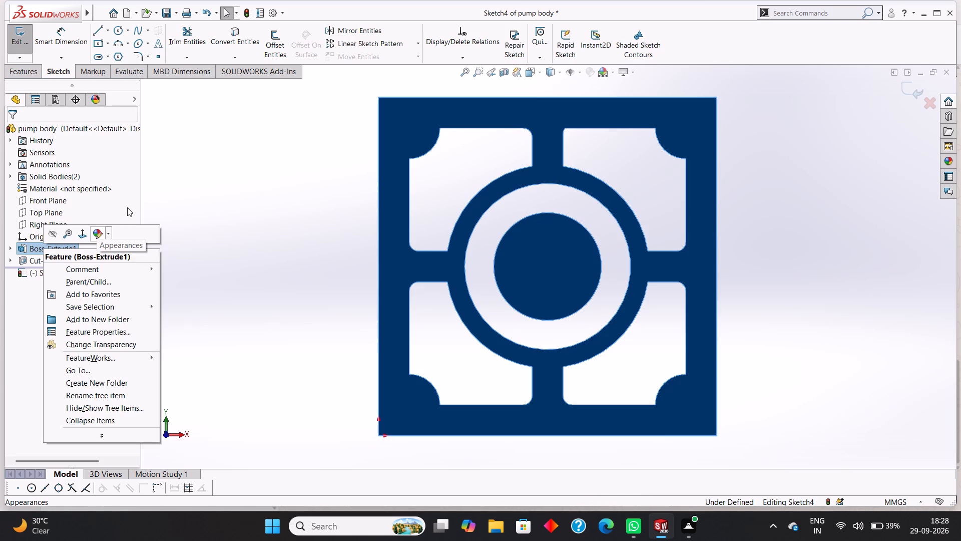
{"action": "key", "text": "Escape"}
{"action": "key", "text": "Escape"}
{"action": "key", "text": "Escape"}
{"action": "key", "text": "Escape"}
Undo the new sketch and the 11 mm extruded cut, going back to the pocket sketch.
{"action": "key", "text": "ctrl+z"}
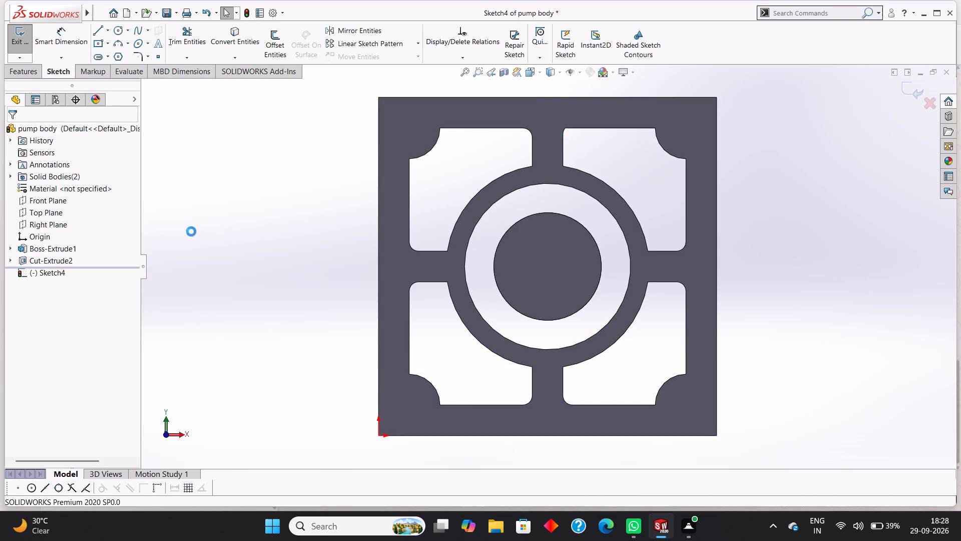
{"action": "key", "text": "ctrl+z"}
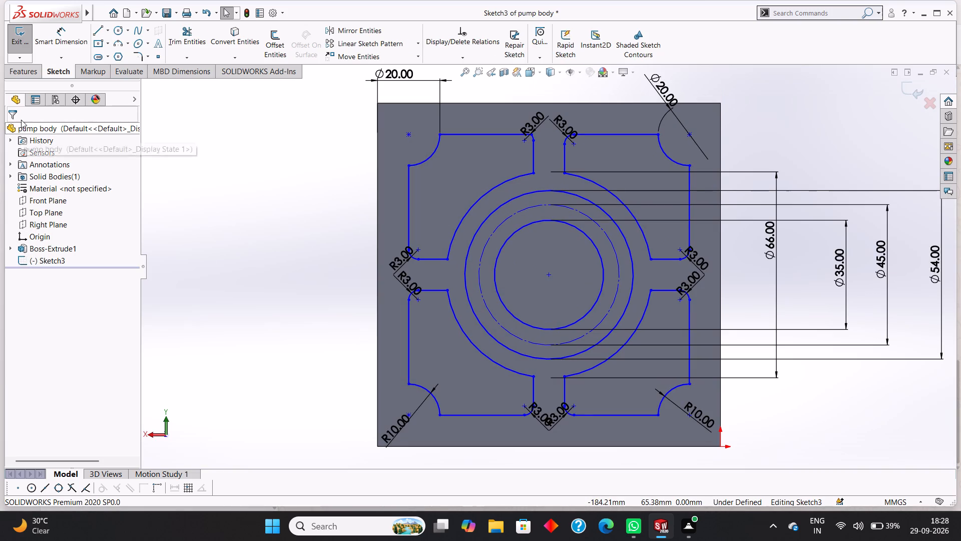
Cut the four corner pockets and the ring groove with a 5 mm blind extruded cut from the sketch.
{"action": "left_click", "coordinate": [28, 75]}
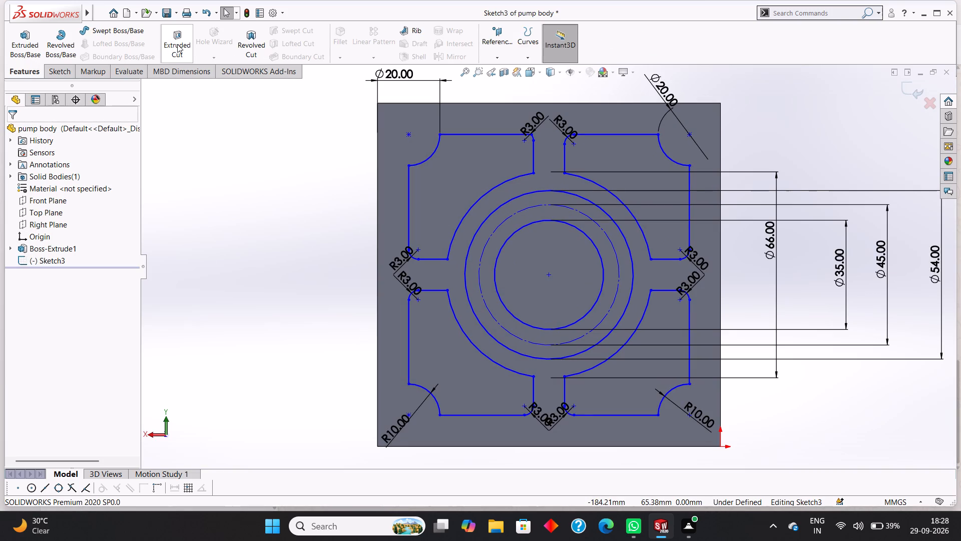
{"action": "left_click", "coordinate": [177, 44]}
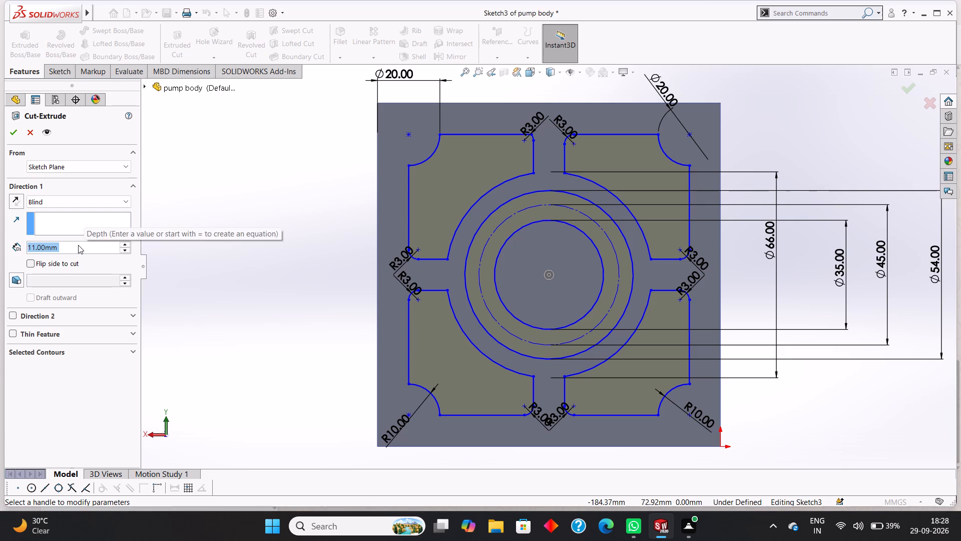
{"action": "key", "text": "BackSpace"}
{"action": "key", "text": "5"}
{"action": "key", "text": "Return"}
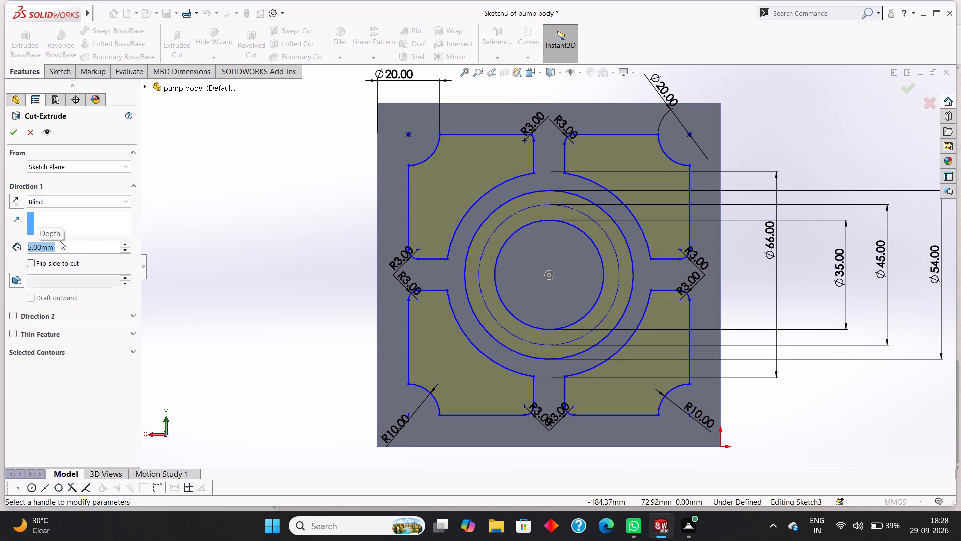
{"action": "left_click", "coordinate": [8, 134]}
{"action": "left_click", "coordinate": [227, 226]}
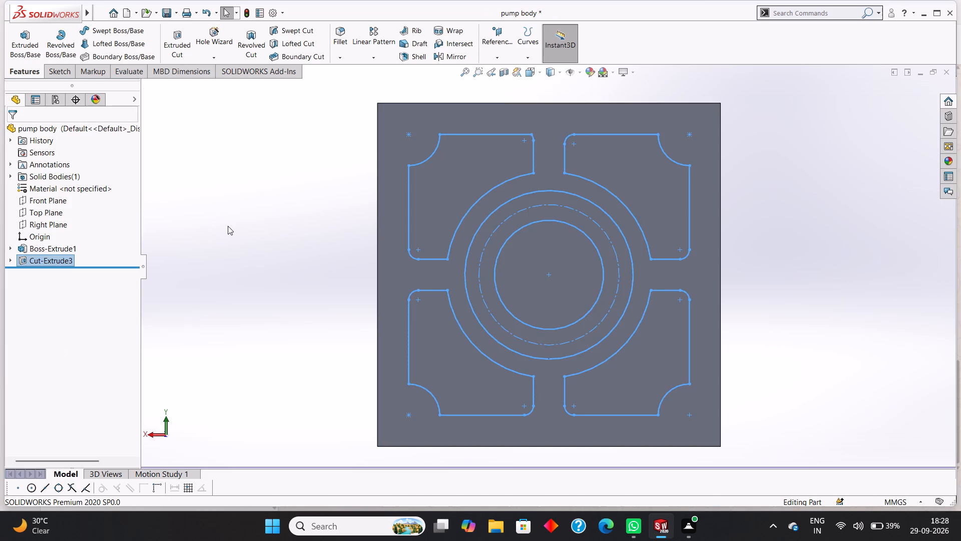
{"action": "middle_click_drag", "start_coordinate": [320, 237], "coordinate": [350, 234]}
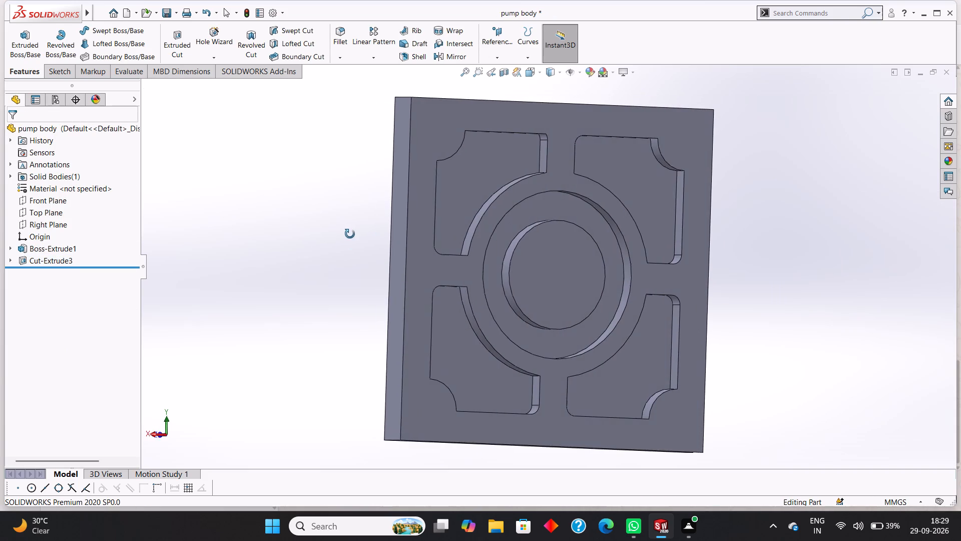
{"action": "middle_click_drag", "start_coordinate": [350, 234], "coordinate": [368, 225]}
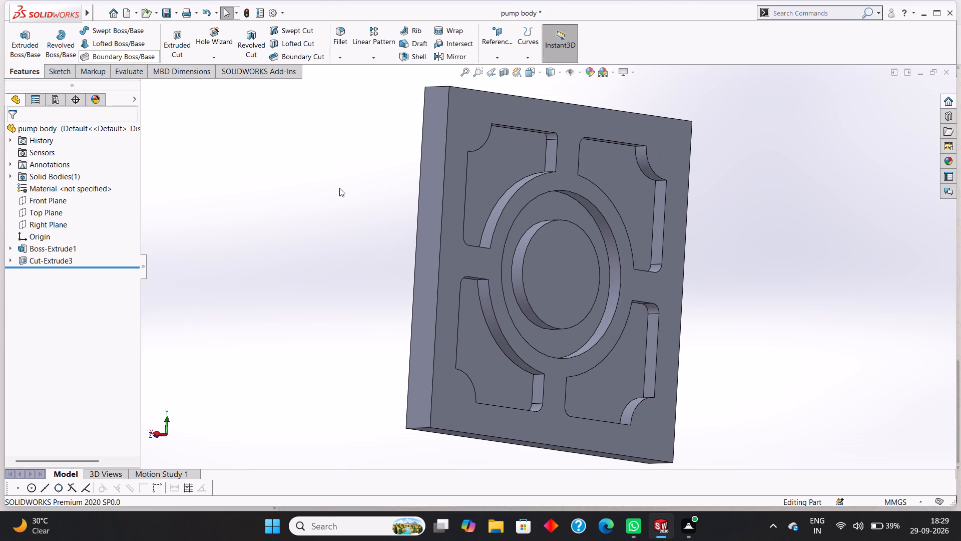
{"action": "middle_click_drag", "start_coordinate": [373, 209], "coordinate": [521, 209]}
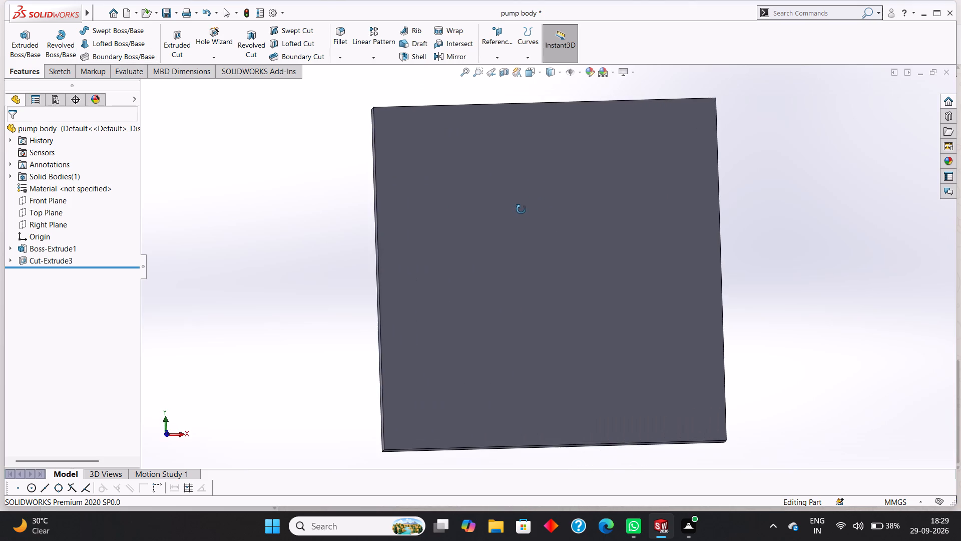
Save the pump body part with the new pocket cut.
{"action": "middle_click_drag", "start_coordinate": [521, 209], "coordinate": [519, 209]}
{"action": "left_click", "coordinate": [523, 205]}
{"action": "key", "text": "Escape"}
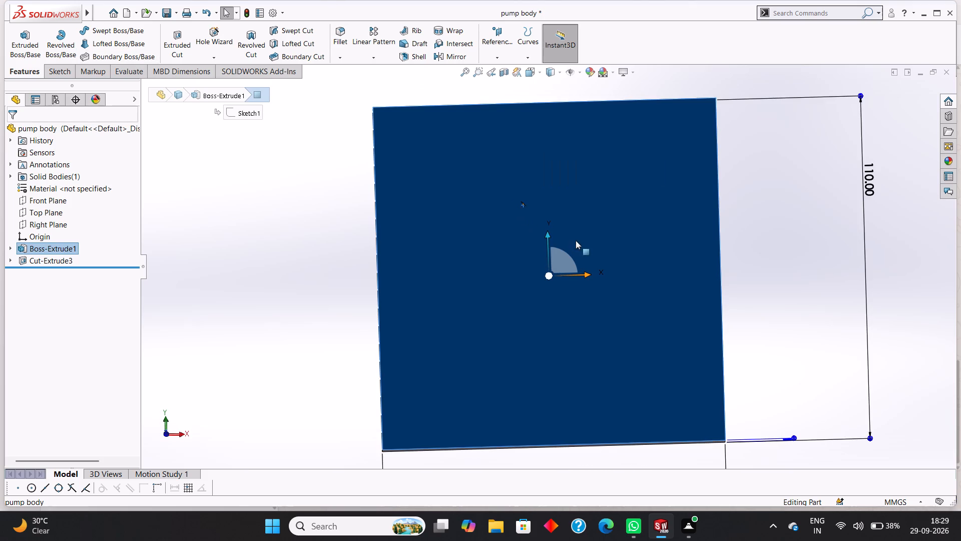
{"action": "key", "text": "Escape"}
{"action": "key", "text": "ctrl+s"}
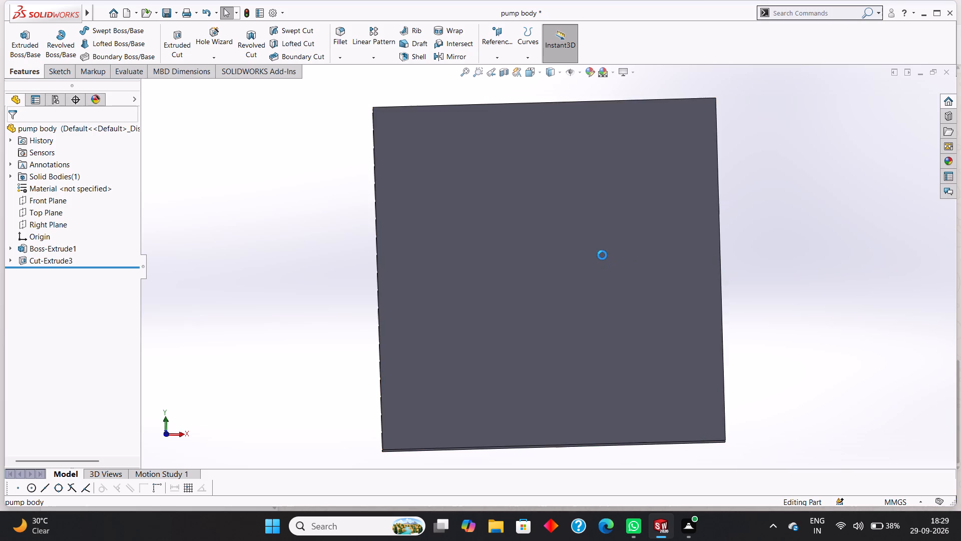
Start a new sketch on the plain face of the plate, viewed face-on.
{"action": "left_click", "coordinate": [534, 247]}
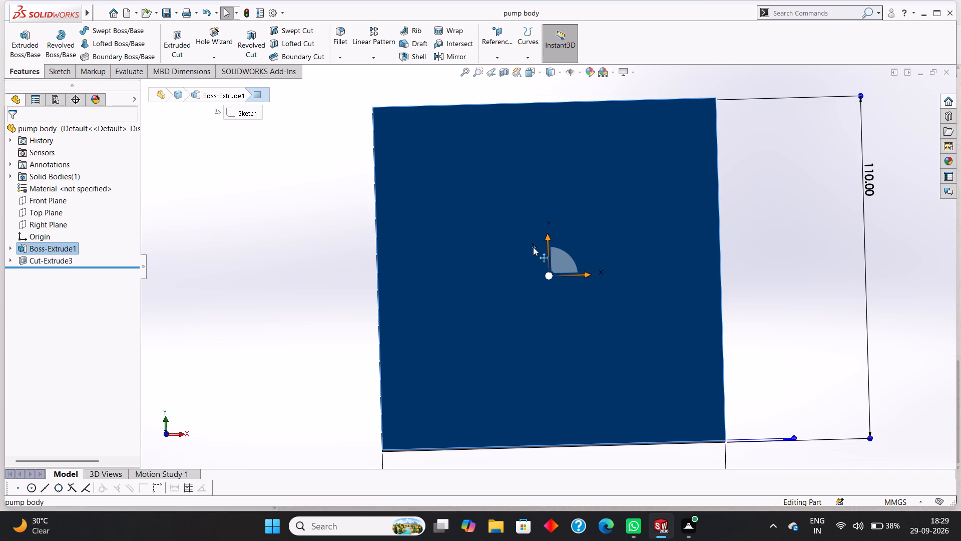
{"action": "key", "text": "ctrl+8"}
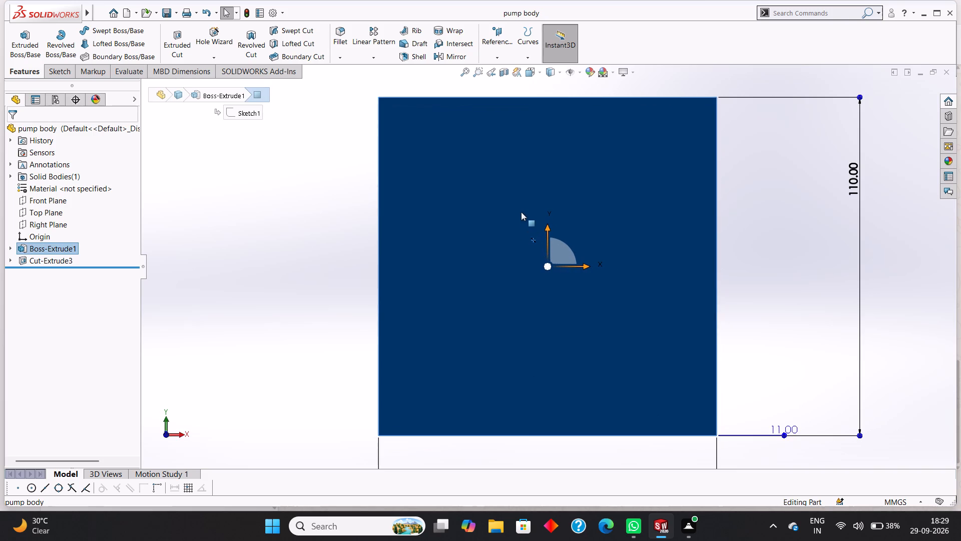
{"action": "right_click", "coordinate": [521, 210]}
{"action": "left_click", "coordinate": [549, 198]}
{"action": "key", "text": "Escape"}
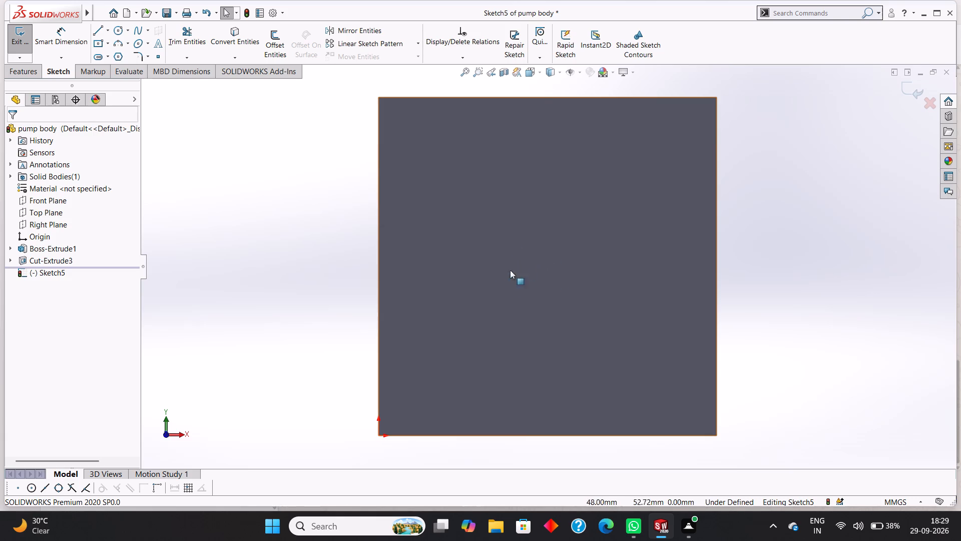
Draw a vertical construction line 37 mm long upward from the centre of the plate face.
{"action": "left_click", "coordinate": [108, 33]}
{"action": "left_click", "coordinate": [112, 56]}
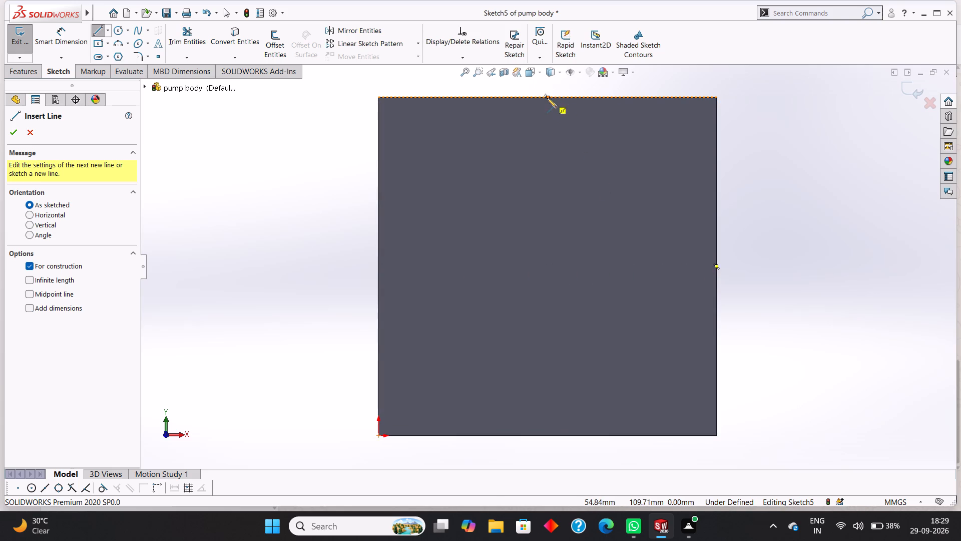
{"action": "left_click", "coordinate": [548, 268]}
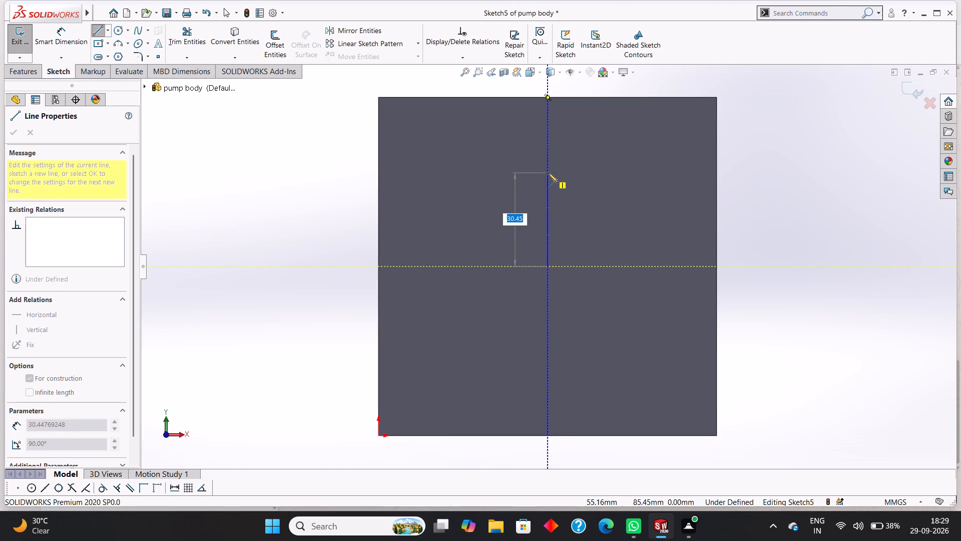
{"action": "type", "text": "37"}
{"action": "key", "text": "Return"}
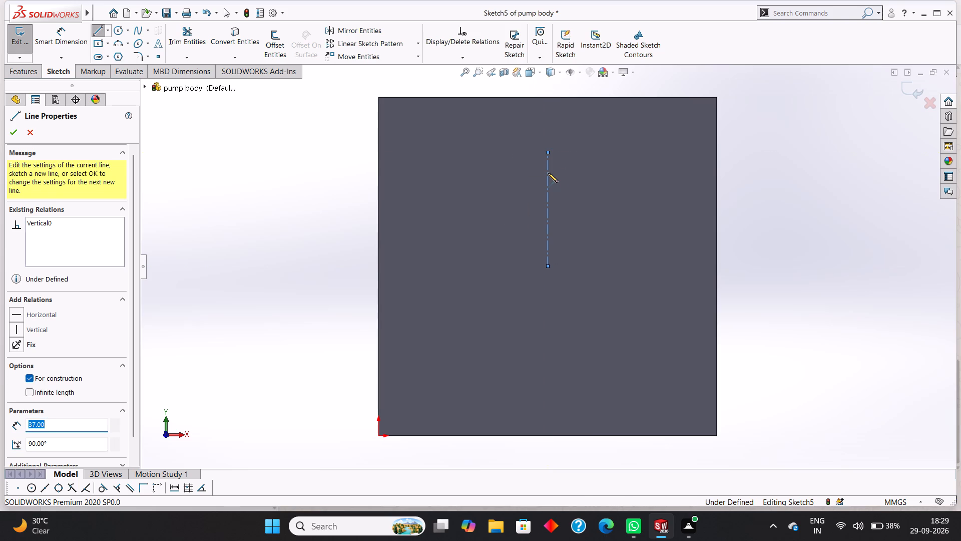
{"action": "right_click", "coordinate": [596, 178]}
{"action": "left_click", "coordinate": [604, 186]}
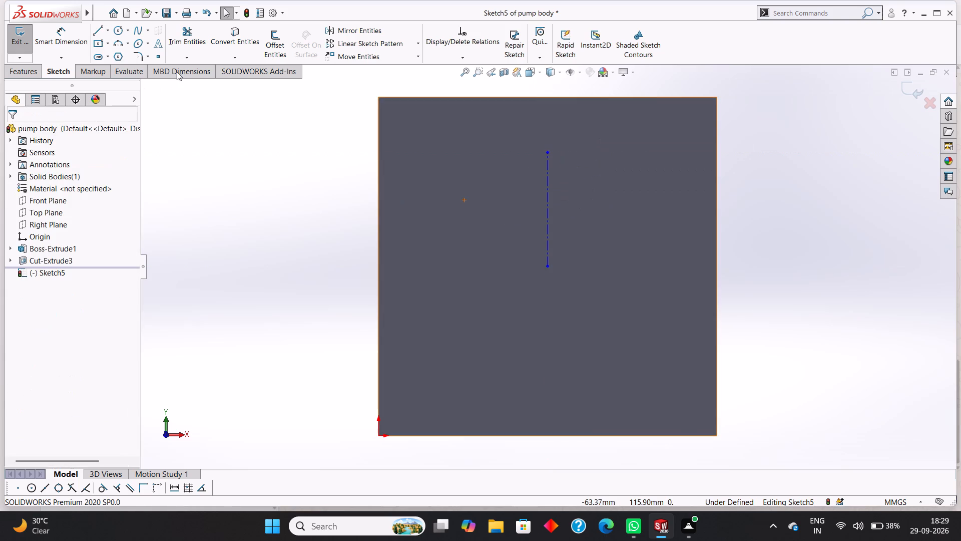
Draw a second vertical construction line 37 mm long downward from the centre of the plate face.
{"action": "left_click", "coordinate": [108, 30]}
{"action": "left_click", "coordinate": [115, 51]}
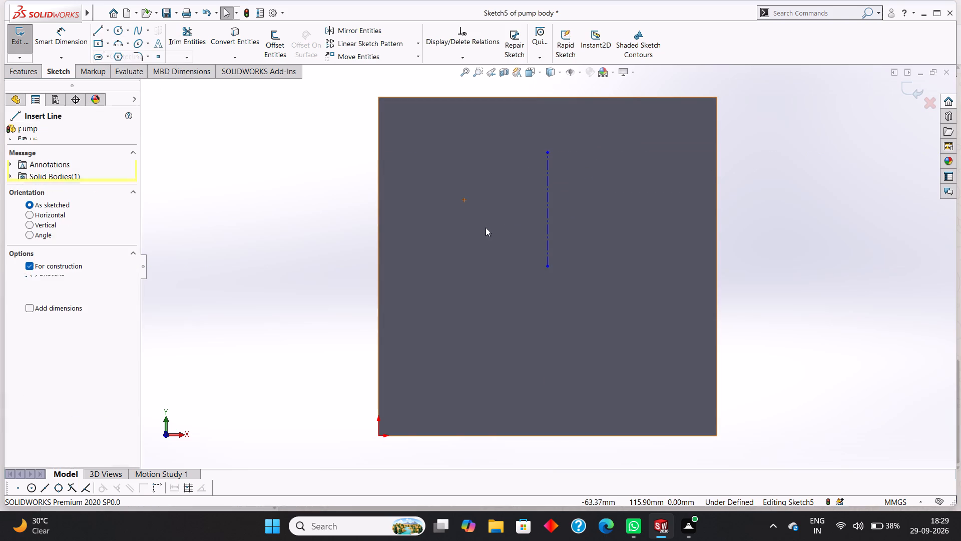
{"action": "left_click", "coordinate": [549, 268]}
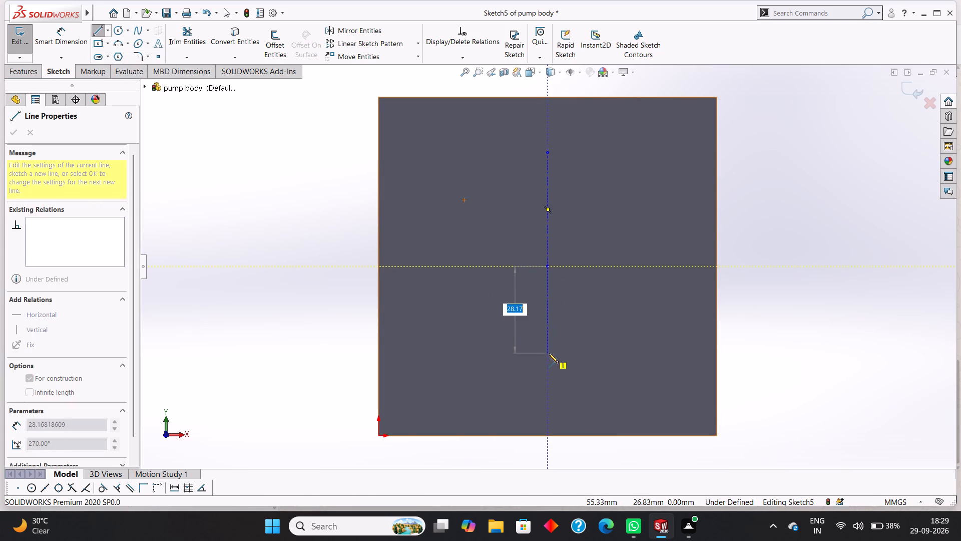
{"action": "type", "text": "37"}
{"action": "key", "text": "Return"}
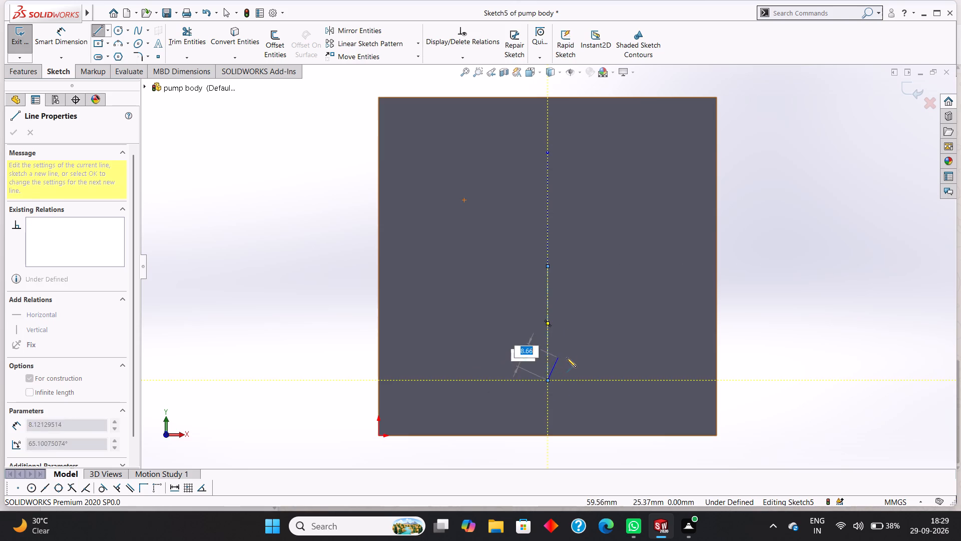
{"action": "right_click", "coordinate": [589, 353]}
{"action": "left_click", "coordinate": [616, 357]}
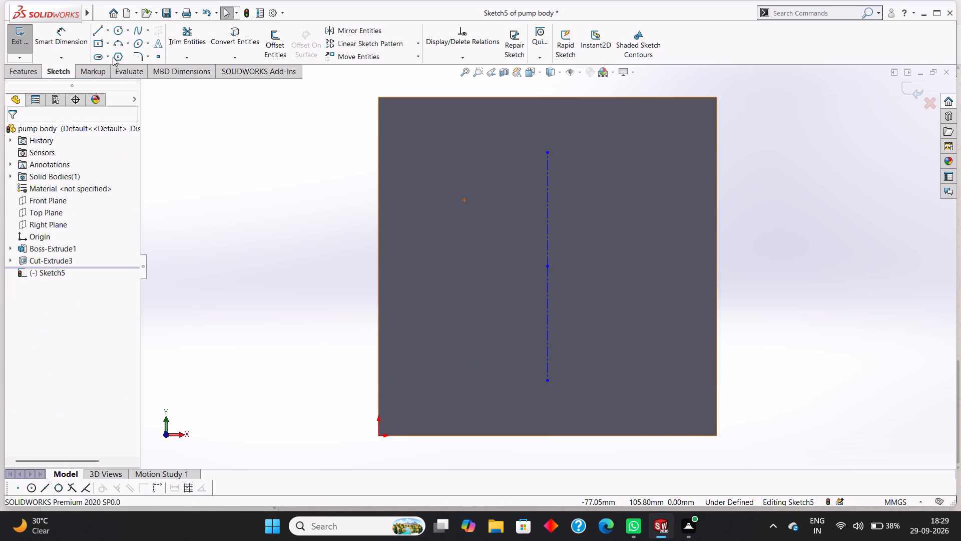
Draw a closed 74 mm square centred on the plate, starting with a 37 mm horizontal line from the lower construction line's bottom end.
{"action": "left_click", "coordinate": [98, 30]}
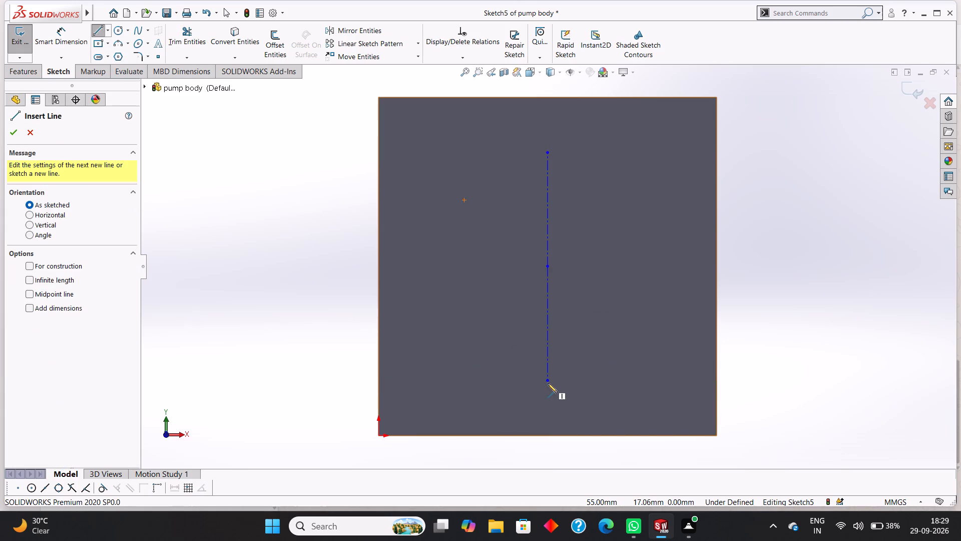
{"action": "left_click", "coordinate": [548, 383]}
{"action": "type", "text": "37"}
{"action": "key", "text": "Return"}
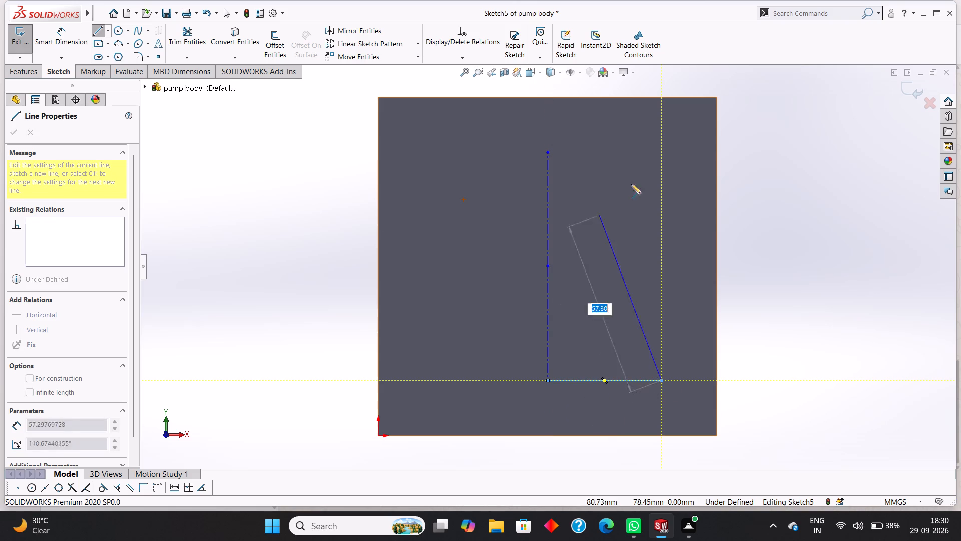
{"action": "left_click", "coordinate": [662, 154]}
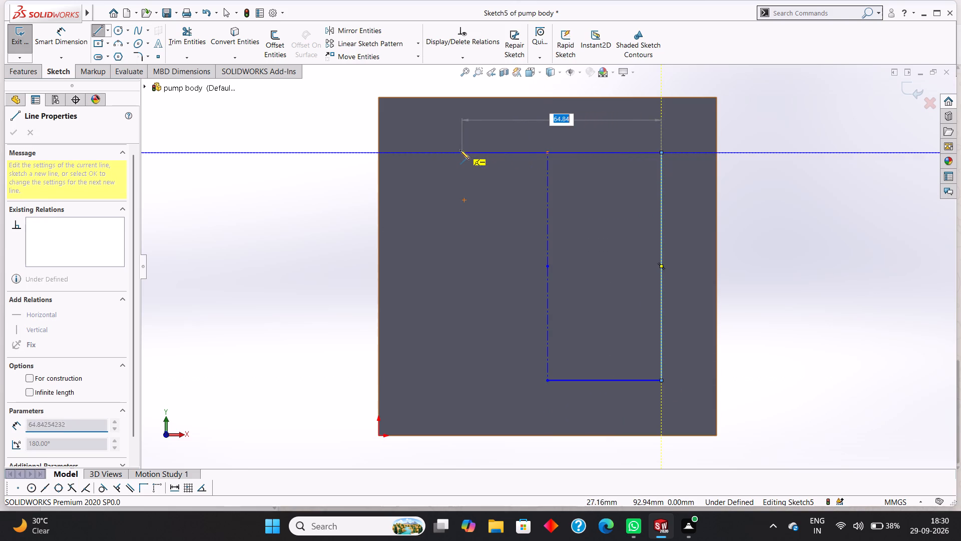
{"action": "type", "text": "74"}
{"action": "key", "text": "Return"}
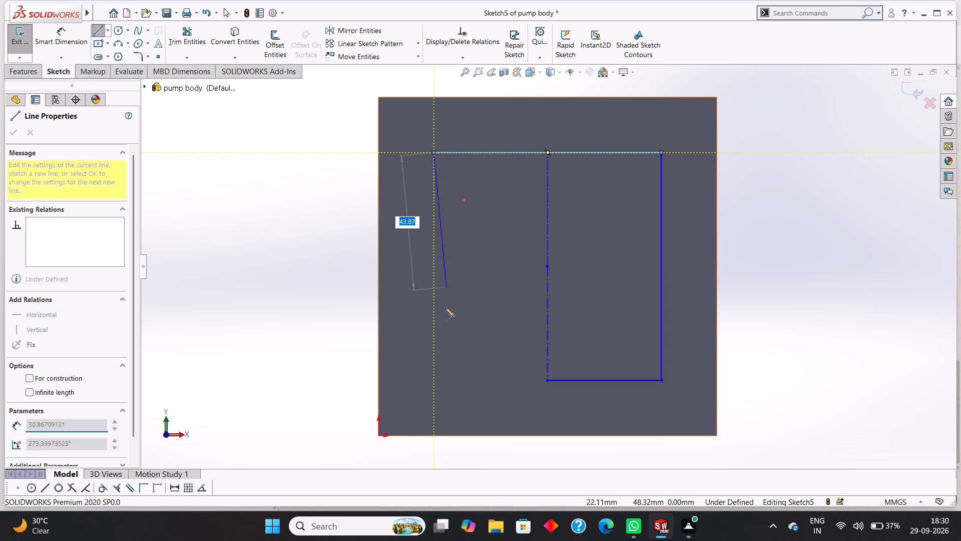
{"action": "left_click", "coordinate": [433, 382]}
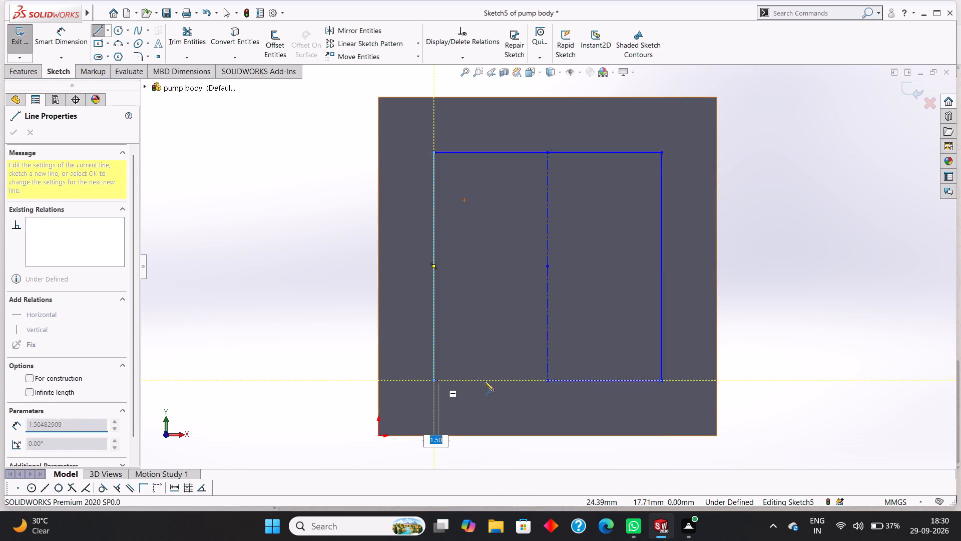
{"action": "left_click", "coordinate": [547, 380]}
{"action": "right_click", "coordinate": [574, 400]}
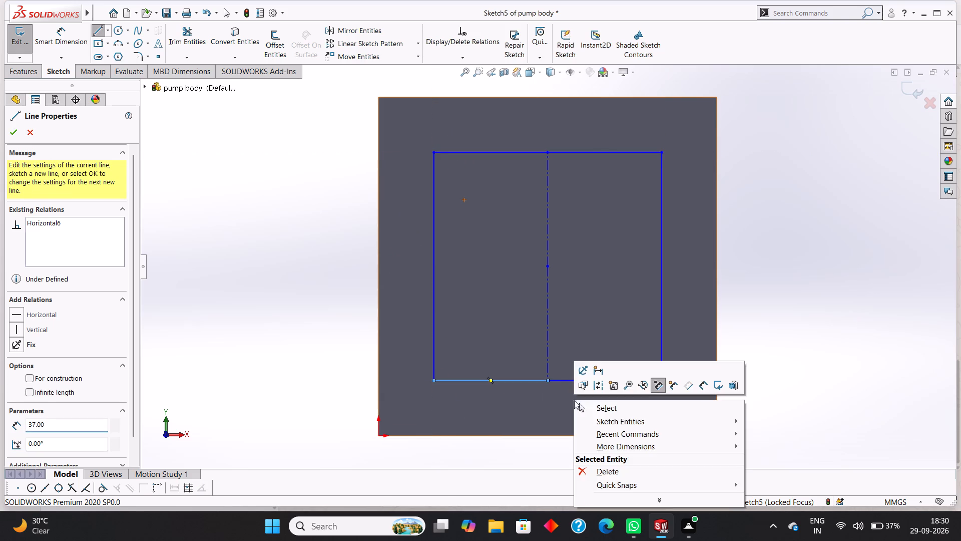
{"action": "left_click", "coordinate": [601, 405]}
Delete both vertical construction lines inside the square.
{"action": "right_click", "coordinate": [549, 221]}
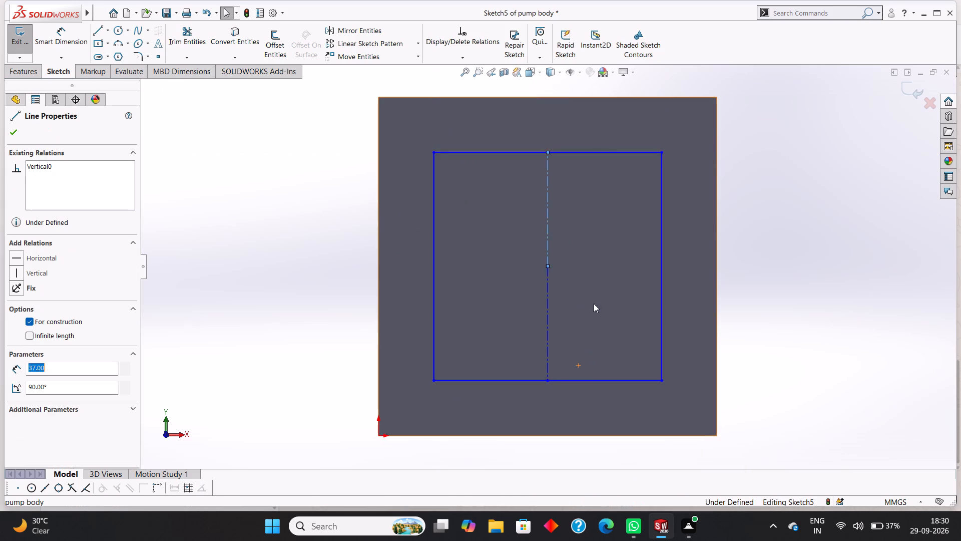
{"action": "left_click", "coordinate": [592, 380]}
{"action": "right_click", "coordinate": [550, 290]}
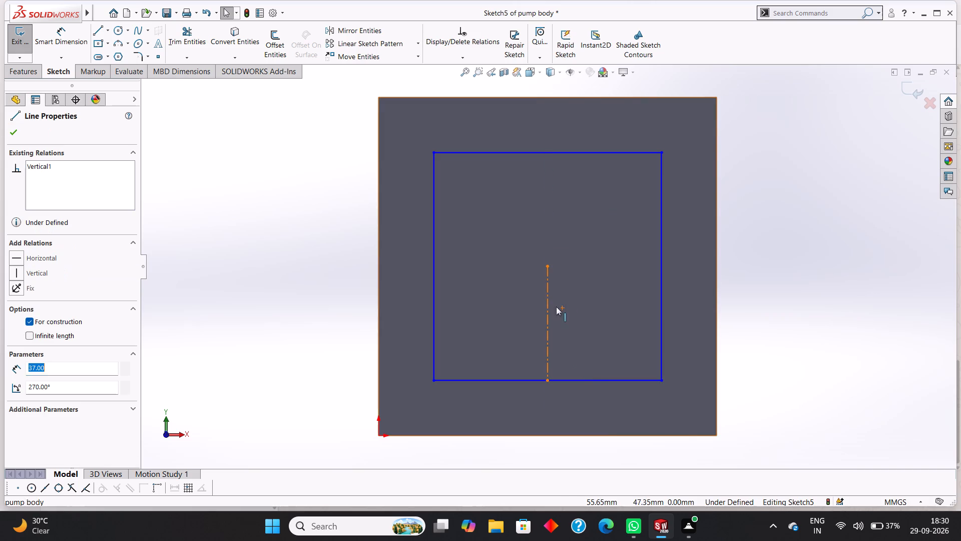
{"action": "left_click", "coordinate": [586, 438]}
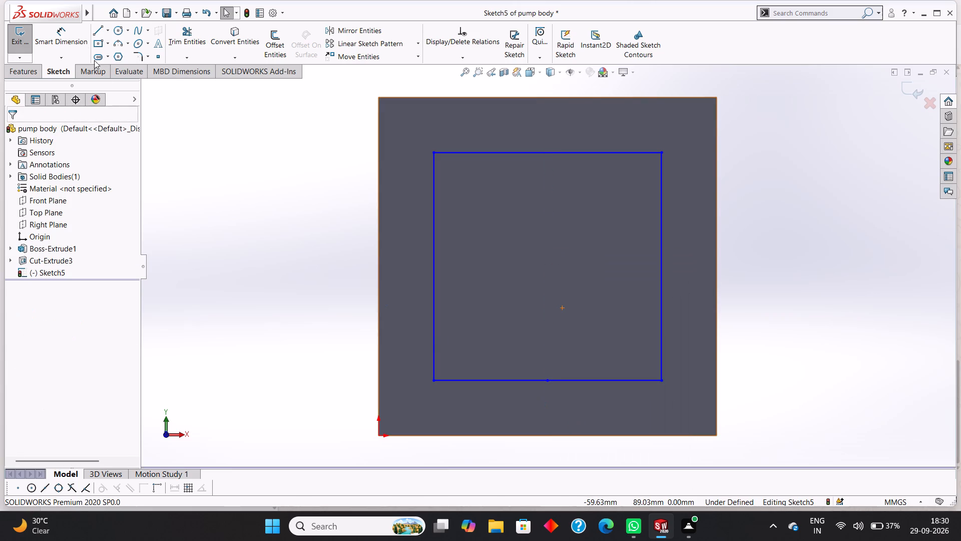
Dimension the square's width on its top side and its height on its left side.
{"action": "left_click", "coordinate": [65, 28]}
{"action": "left_click", "coordinate": [507, 155]}
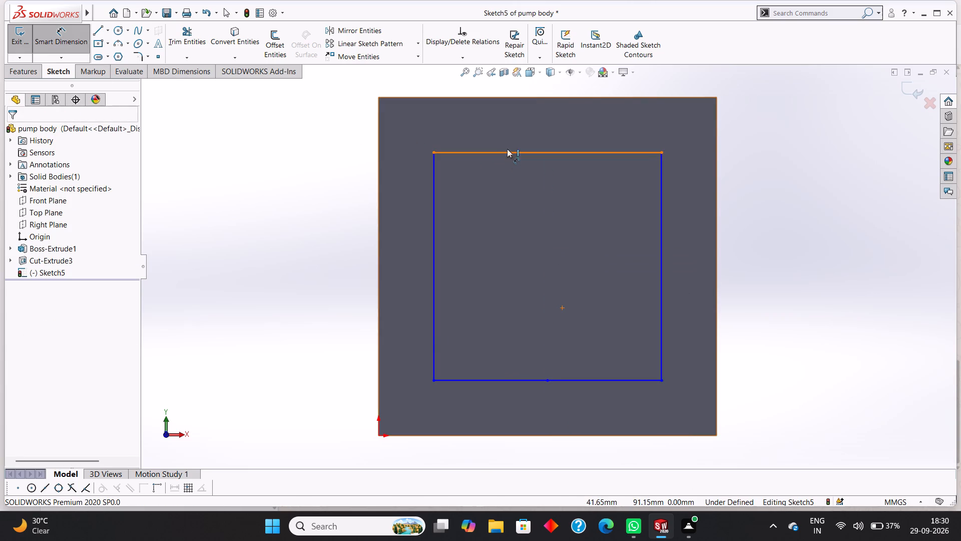
{"action": "left_click", "coordinate": [509, 129]}
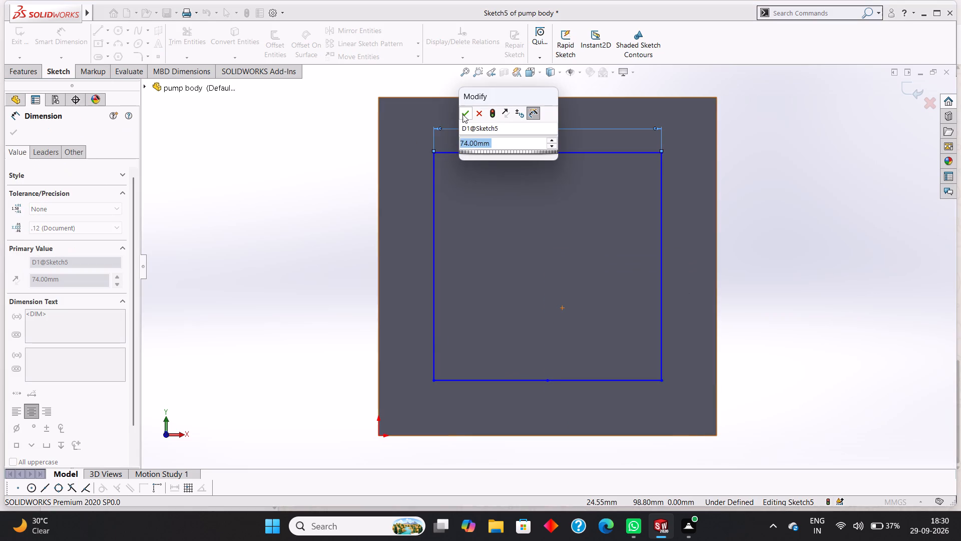
{"action": "left_click", "coordinate": [463, 114]}
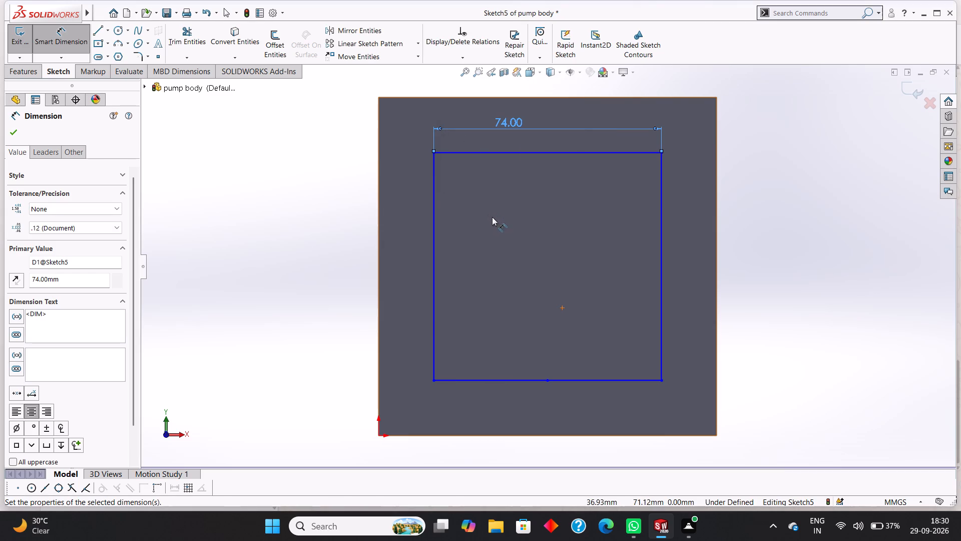
{"action": "left_click", "coordinate": [432, 194]}
{"action": "left_click", "coordinate": [402, 191]}
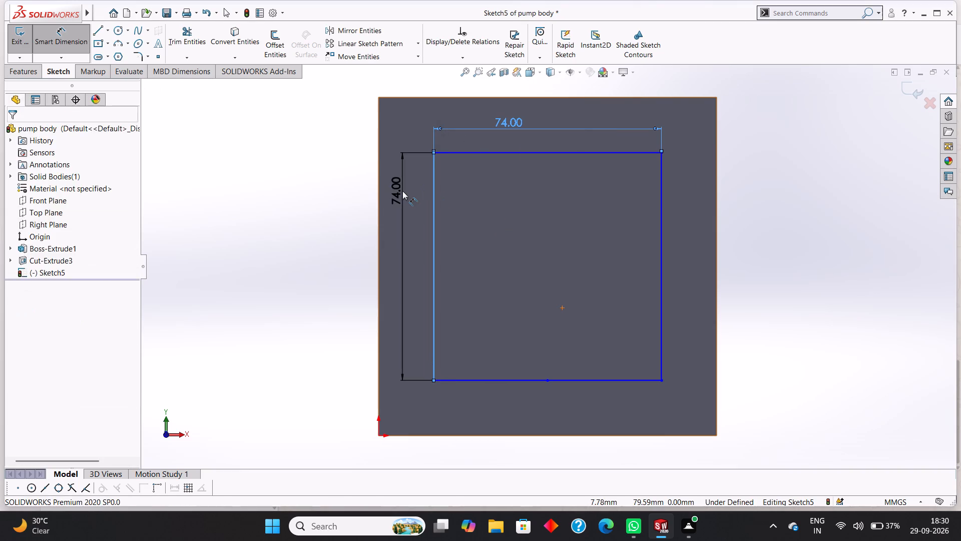
{"action": "left_click", "coordinate": [358, 176]}
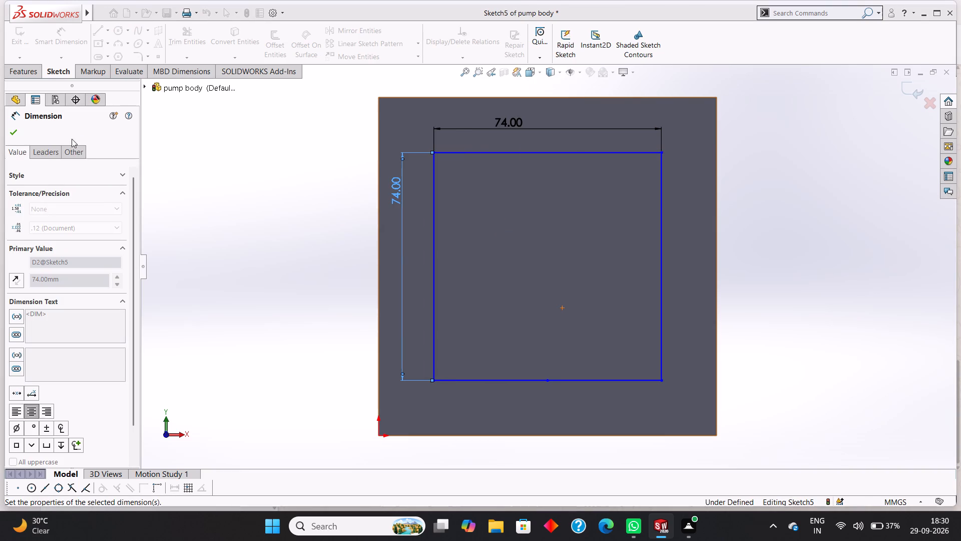
{"action": "left_click", "coordinate": [16, 134]}
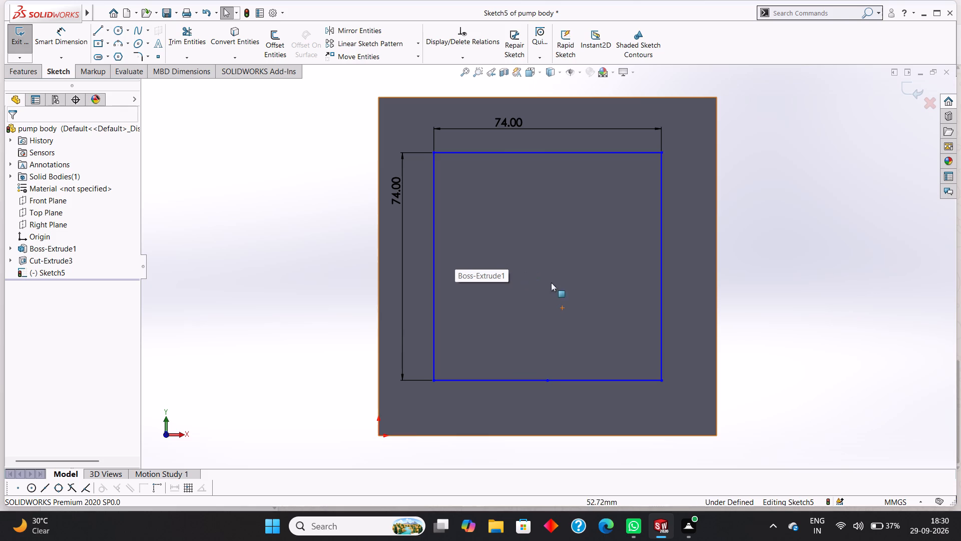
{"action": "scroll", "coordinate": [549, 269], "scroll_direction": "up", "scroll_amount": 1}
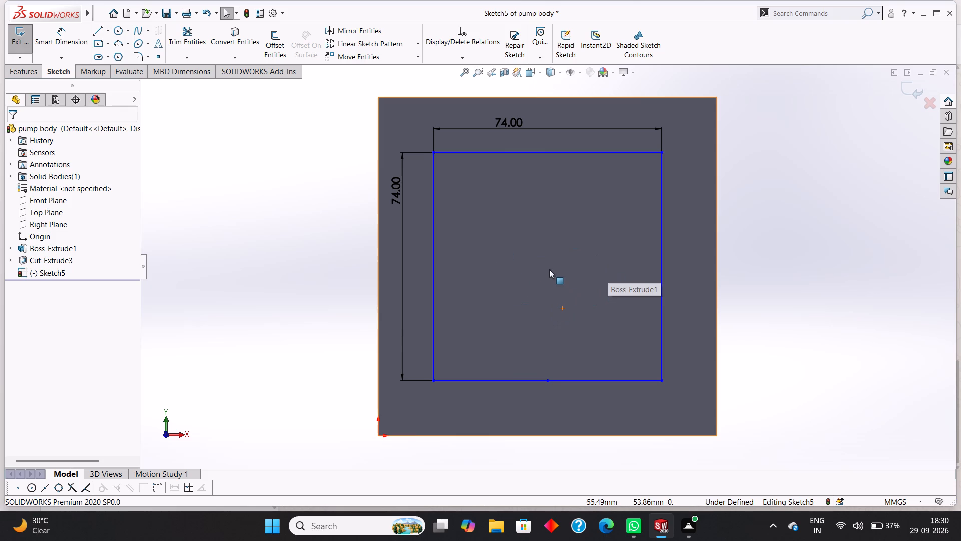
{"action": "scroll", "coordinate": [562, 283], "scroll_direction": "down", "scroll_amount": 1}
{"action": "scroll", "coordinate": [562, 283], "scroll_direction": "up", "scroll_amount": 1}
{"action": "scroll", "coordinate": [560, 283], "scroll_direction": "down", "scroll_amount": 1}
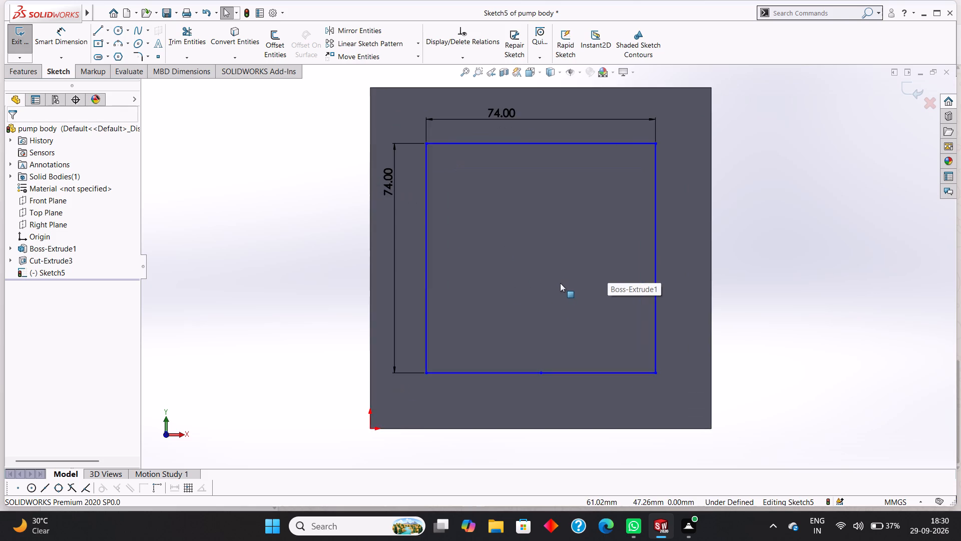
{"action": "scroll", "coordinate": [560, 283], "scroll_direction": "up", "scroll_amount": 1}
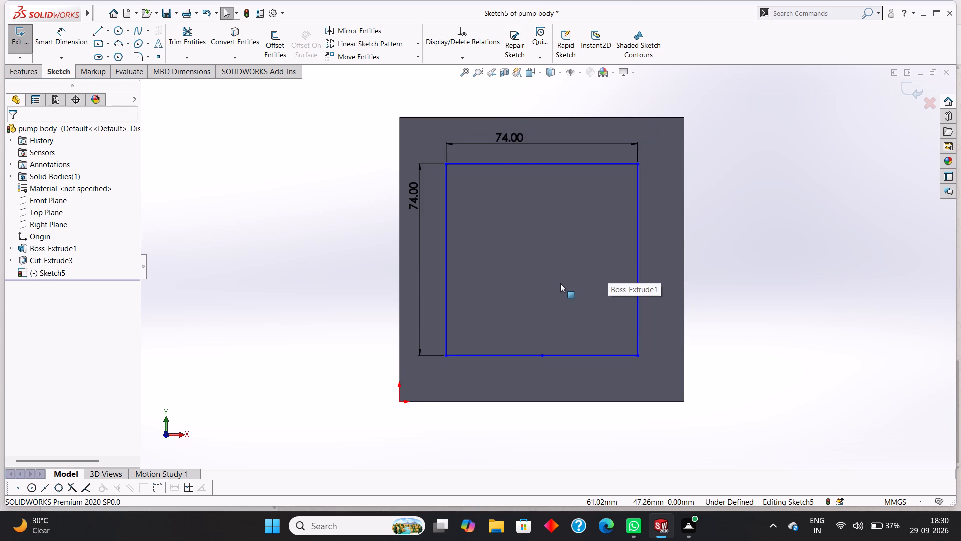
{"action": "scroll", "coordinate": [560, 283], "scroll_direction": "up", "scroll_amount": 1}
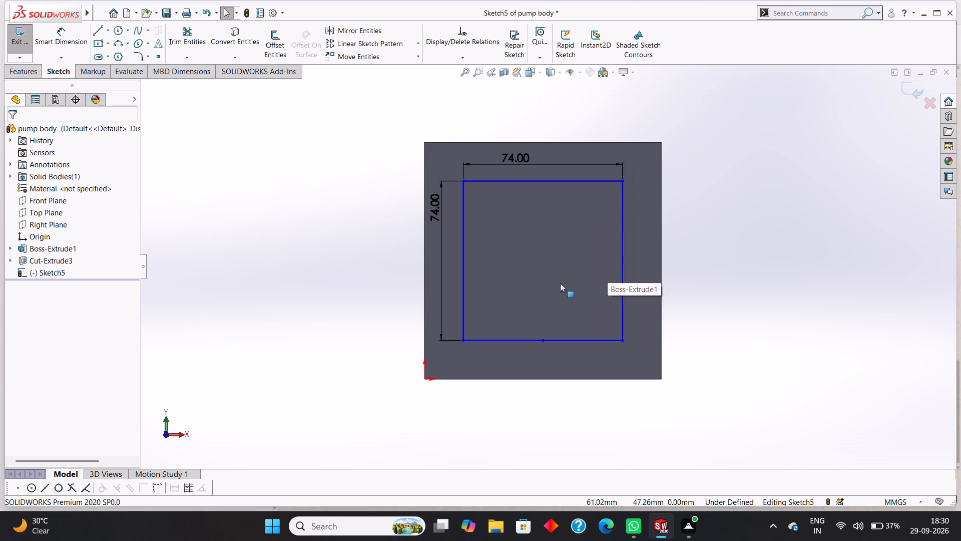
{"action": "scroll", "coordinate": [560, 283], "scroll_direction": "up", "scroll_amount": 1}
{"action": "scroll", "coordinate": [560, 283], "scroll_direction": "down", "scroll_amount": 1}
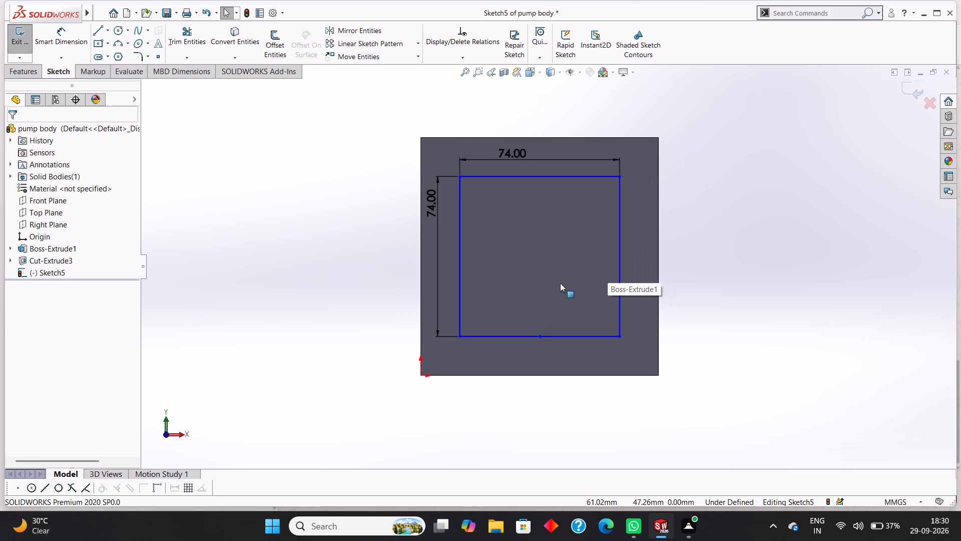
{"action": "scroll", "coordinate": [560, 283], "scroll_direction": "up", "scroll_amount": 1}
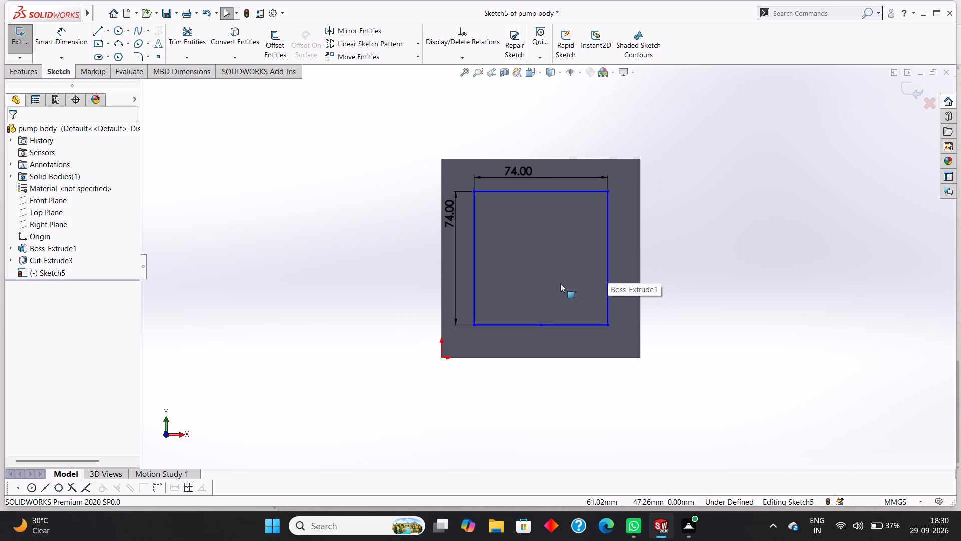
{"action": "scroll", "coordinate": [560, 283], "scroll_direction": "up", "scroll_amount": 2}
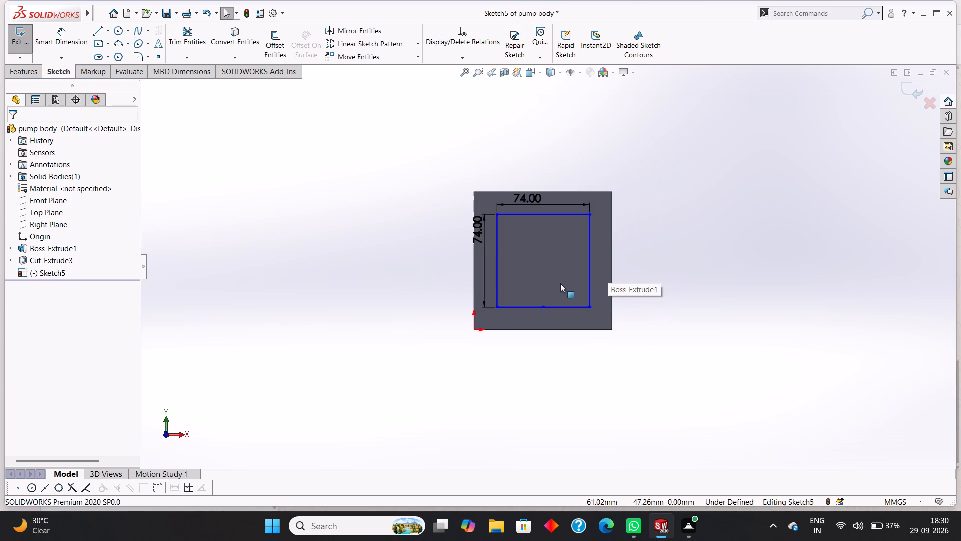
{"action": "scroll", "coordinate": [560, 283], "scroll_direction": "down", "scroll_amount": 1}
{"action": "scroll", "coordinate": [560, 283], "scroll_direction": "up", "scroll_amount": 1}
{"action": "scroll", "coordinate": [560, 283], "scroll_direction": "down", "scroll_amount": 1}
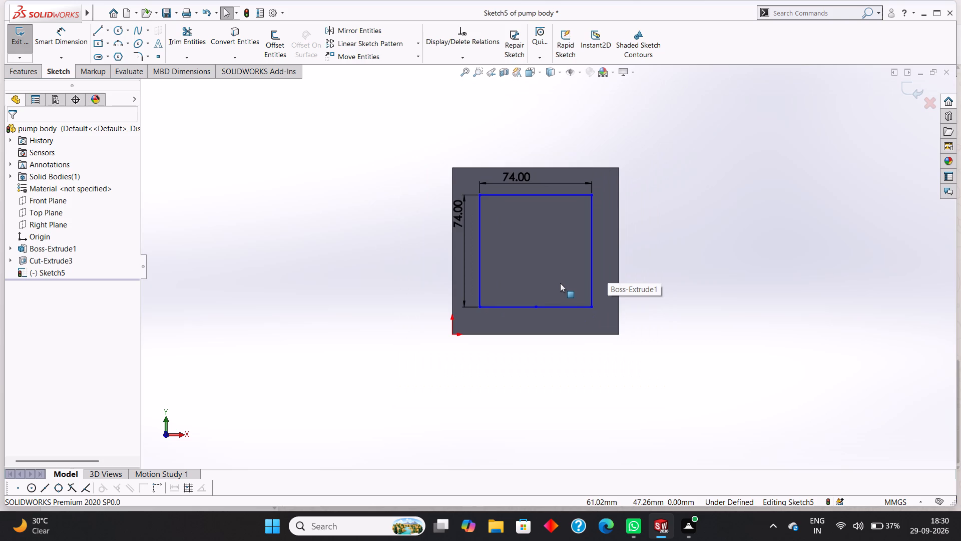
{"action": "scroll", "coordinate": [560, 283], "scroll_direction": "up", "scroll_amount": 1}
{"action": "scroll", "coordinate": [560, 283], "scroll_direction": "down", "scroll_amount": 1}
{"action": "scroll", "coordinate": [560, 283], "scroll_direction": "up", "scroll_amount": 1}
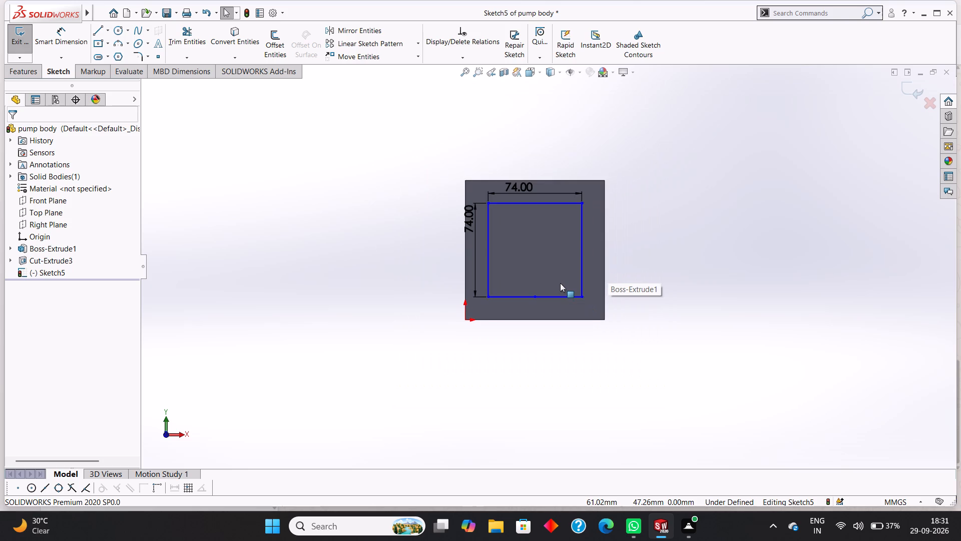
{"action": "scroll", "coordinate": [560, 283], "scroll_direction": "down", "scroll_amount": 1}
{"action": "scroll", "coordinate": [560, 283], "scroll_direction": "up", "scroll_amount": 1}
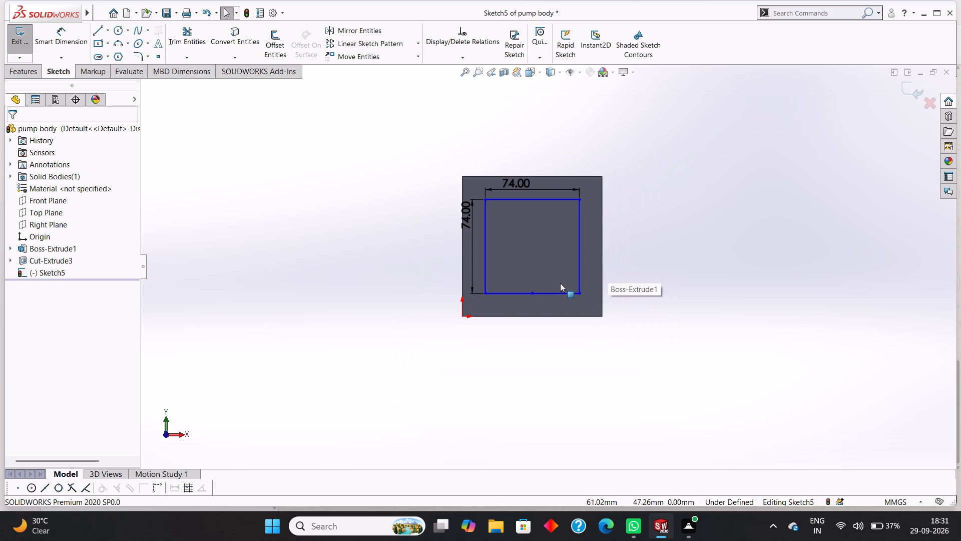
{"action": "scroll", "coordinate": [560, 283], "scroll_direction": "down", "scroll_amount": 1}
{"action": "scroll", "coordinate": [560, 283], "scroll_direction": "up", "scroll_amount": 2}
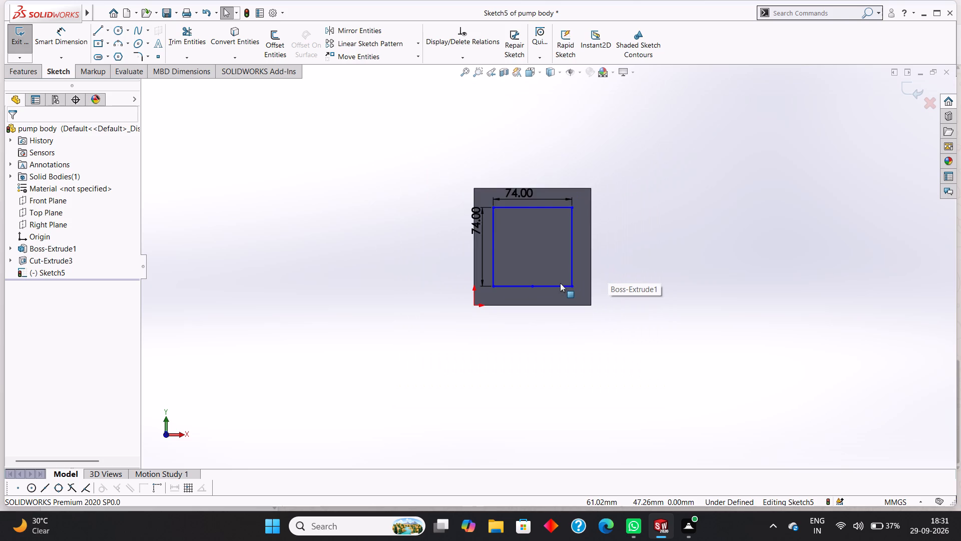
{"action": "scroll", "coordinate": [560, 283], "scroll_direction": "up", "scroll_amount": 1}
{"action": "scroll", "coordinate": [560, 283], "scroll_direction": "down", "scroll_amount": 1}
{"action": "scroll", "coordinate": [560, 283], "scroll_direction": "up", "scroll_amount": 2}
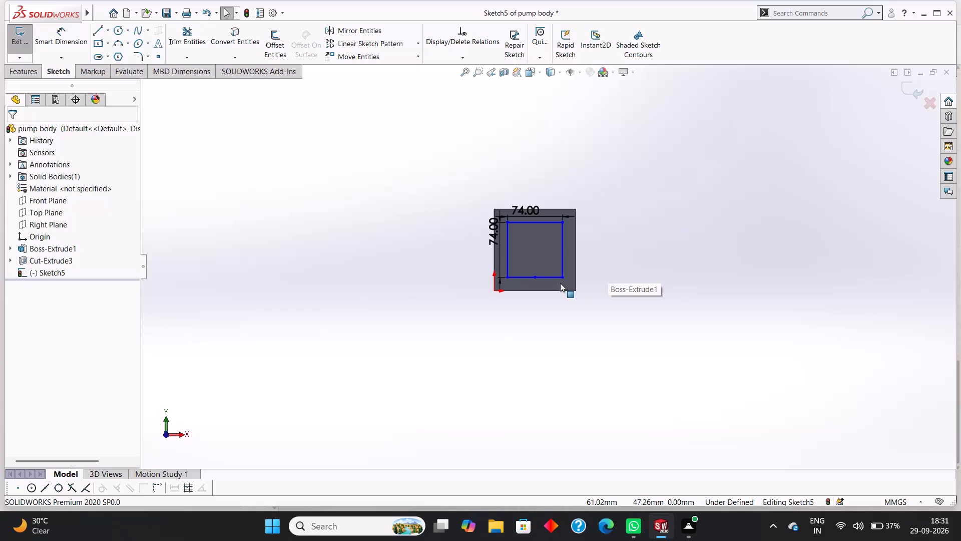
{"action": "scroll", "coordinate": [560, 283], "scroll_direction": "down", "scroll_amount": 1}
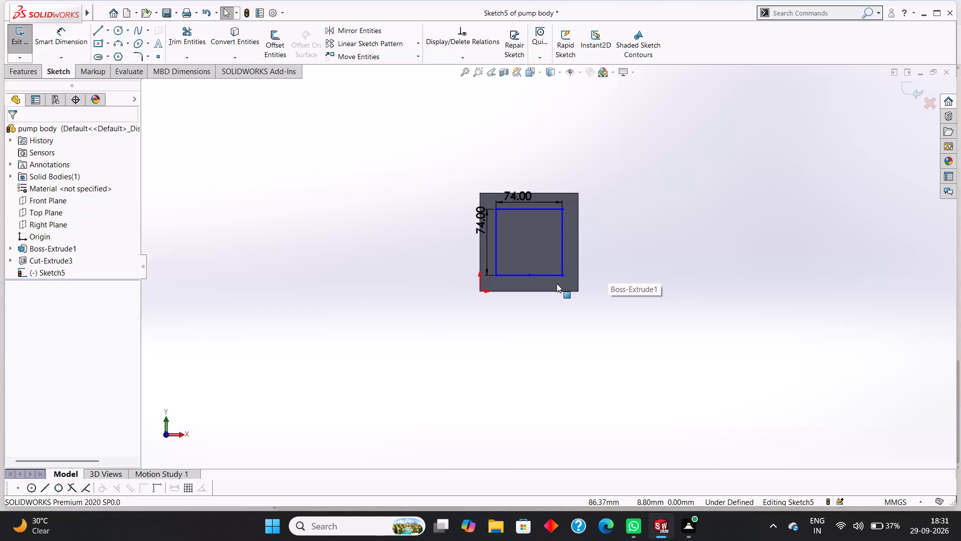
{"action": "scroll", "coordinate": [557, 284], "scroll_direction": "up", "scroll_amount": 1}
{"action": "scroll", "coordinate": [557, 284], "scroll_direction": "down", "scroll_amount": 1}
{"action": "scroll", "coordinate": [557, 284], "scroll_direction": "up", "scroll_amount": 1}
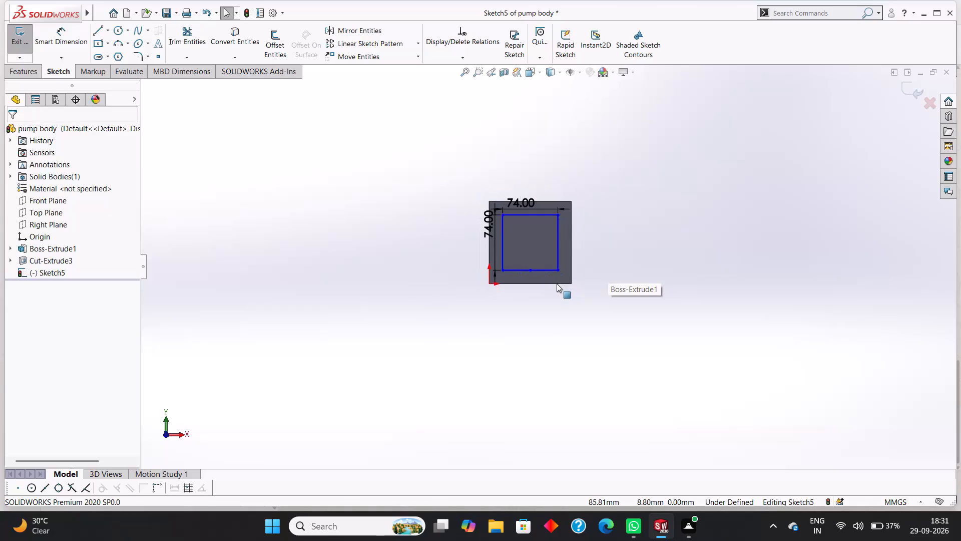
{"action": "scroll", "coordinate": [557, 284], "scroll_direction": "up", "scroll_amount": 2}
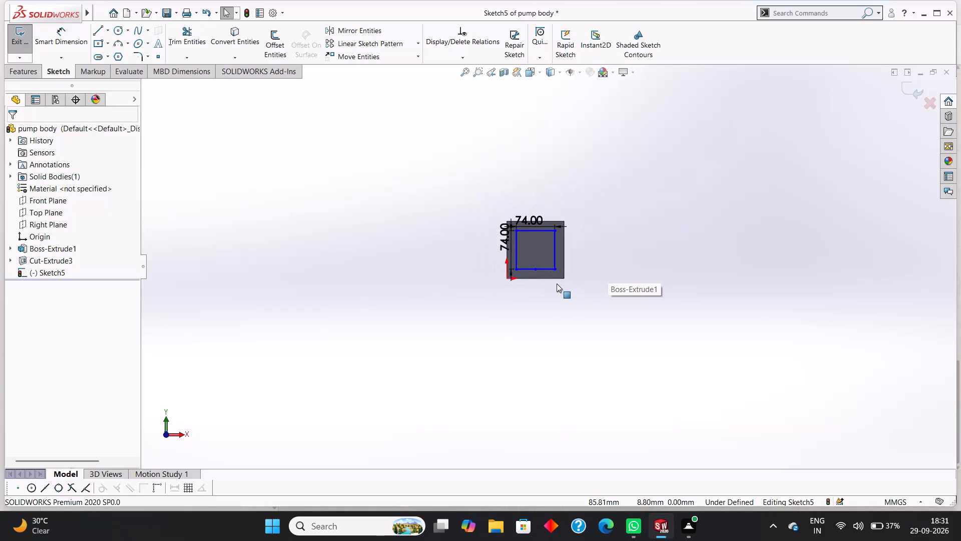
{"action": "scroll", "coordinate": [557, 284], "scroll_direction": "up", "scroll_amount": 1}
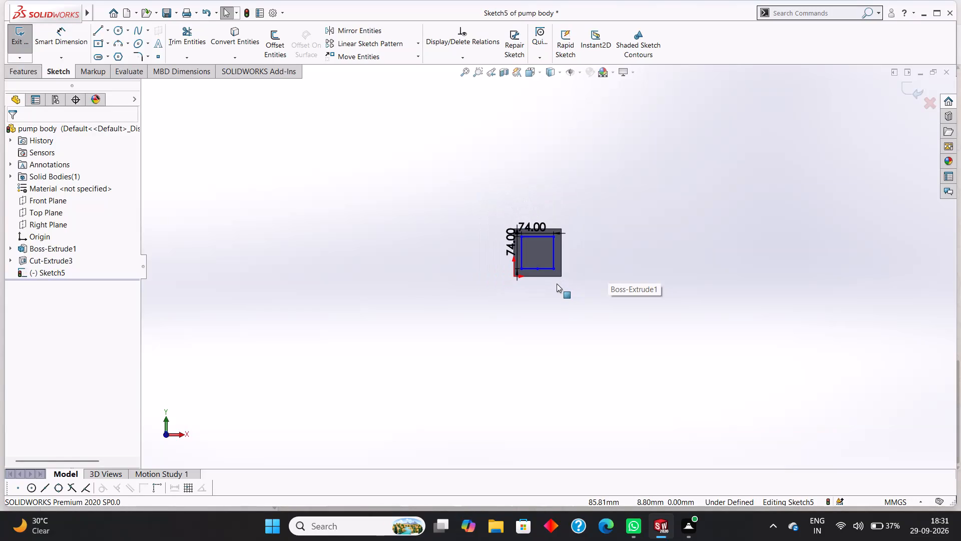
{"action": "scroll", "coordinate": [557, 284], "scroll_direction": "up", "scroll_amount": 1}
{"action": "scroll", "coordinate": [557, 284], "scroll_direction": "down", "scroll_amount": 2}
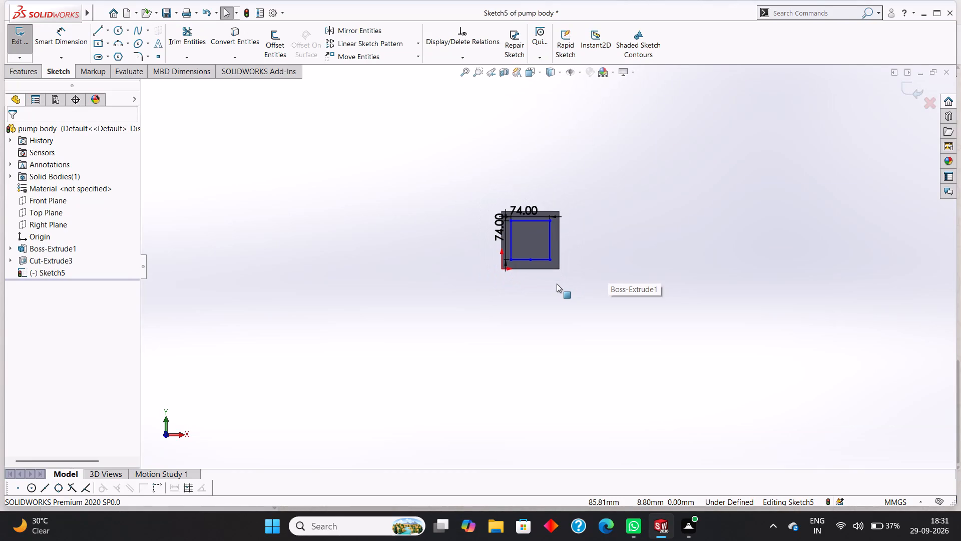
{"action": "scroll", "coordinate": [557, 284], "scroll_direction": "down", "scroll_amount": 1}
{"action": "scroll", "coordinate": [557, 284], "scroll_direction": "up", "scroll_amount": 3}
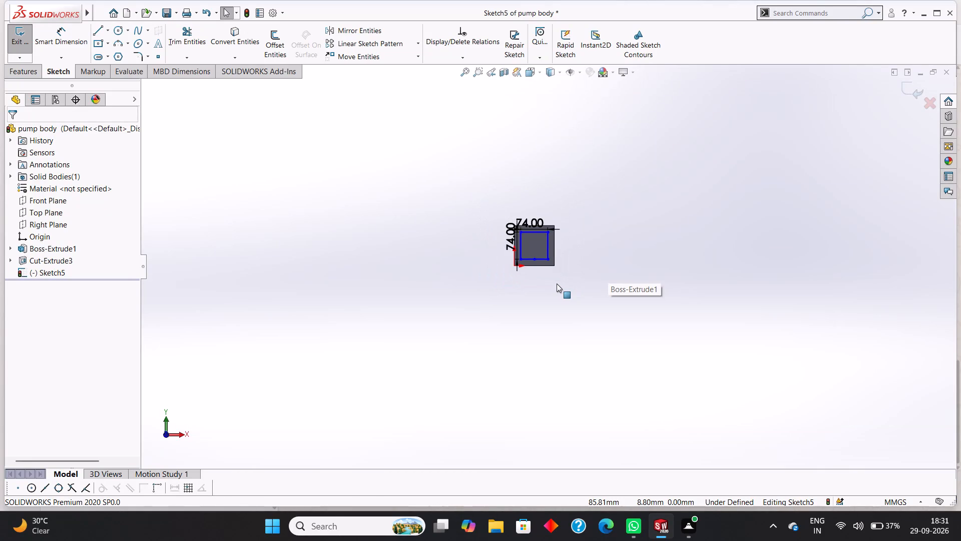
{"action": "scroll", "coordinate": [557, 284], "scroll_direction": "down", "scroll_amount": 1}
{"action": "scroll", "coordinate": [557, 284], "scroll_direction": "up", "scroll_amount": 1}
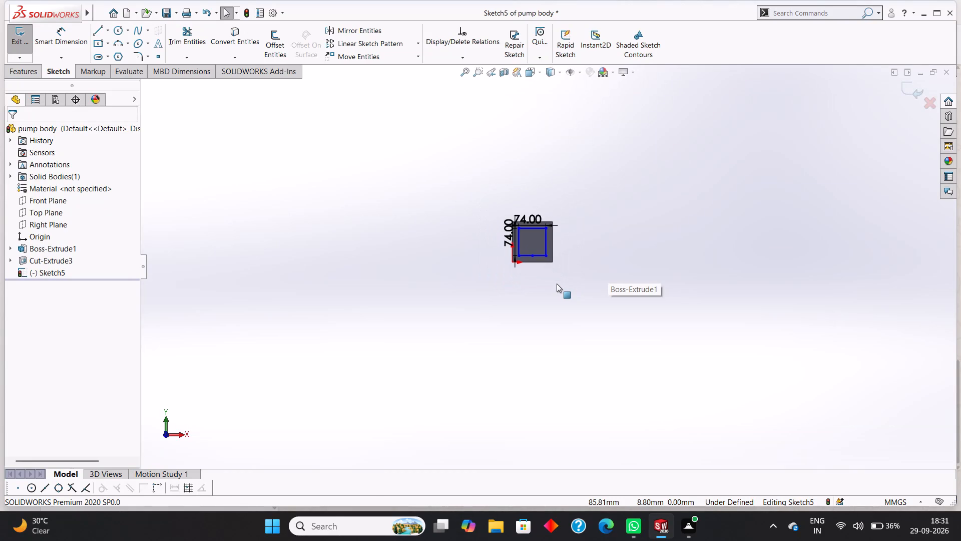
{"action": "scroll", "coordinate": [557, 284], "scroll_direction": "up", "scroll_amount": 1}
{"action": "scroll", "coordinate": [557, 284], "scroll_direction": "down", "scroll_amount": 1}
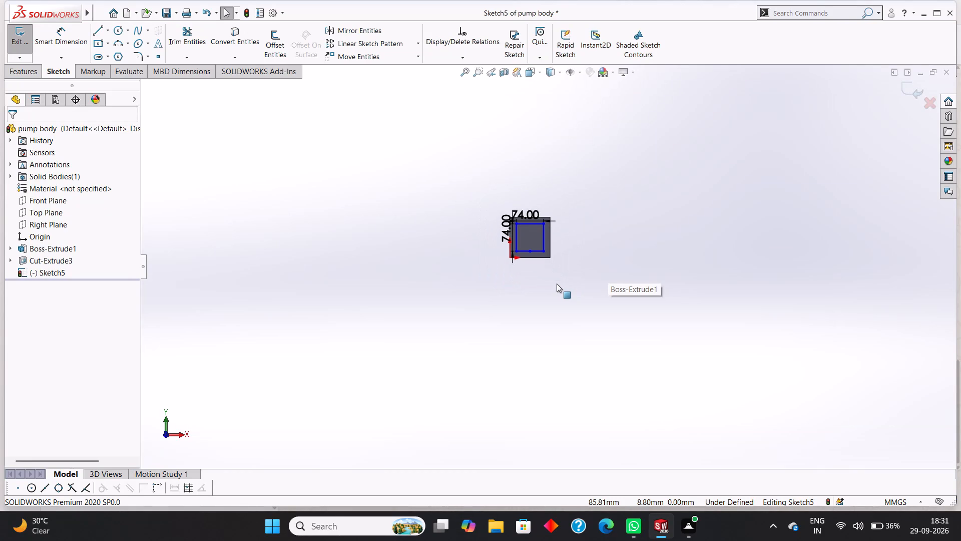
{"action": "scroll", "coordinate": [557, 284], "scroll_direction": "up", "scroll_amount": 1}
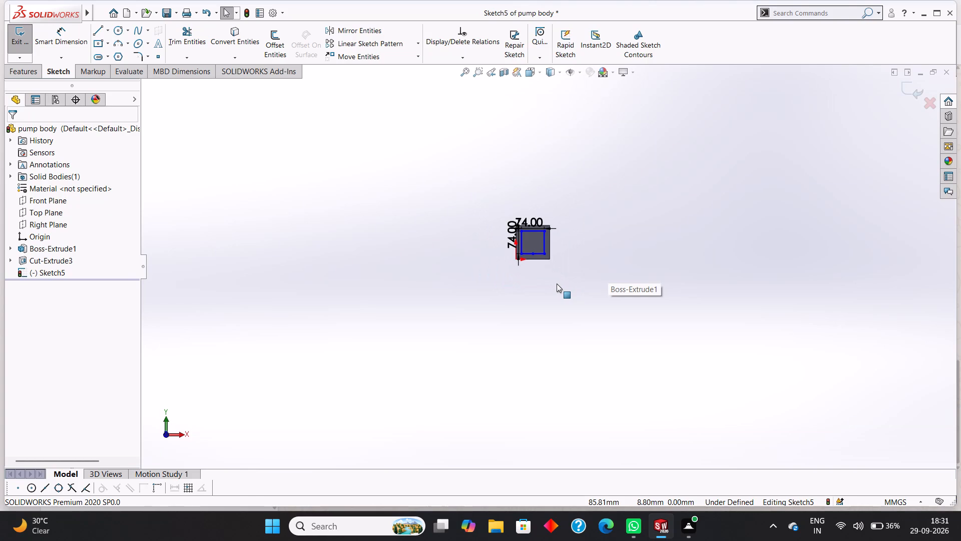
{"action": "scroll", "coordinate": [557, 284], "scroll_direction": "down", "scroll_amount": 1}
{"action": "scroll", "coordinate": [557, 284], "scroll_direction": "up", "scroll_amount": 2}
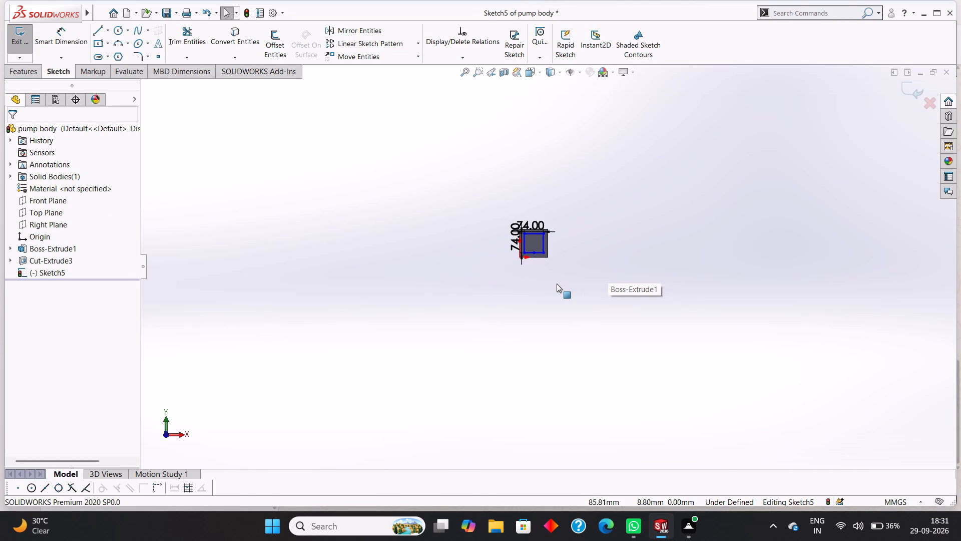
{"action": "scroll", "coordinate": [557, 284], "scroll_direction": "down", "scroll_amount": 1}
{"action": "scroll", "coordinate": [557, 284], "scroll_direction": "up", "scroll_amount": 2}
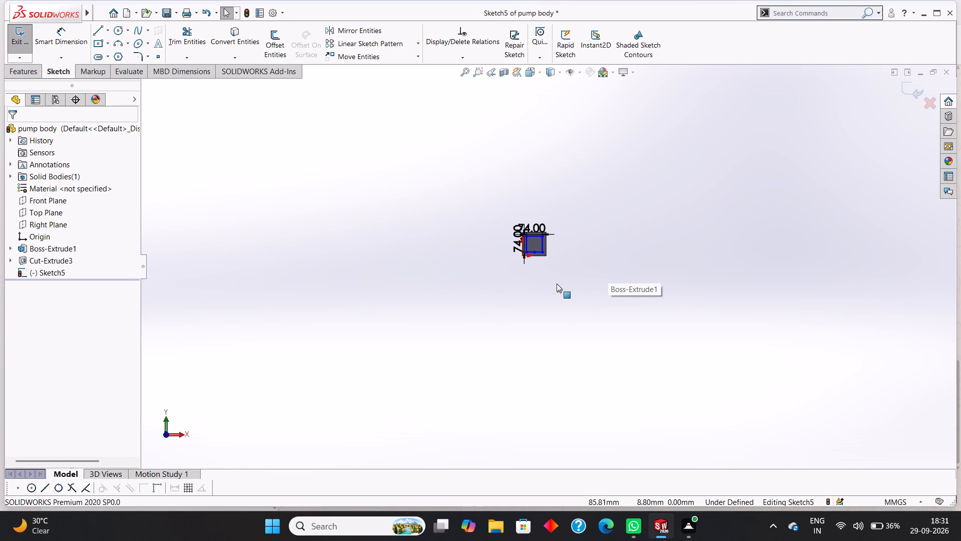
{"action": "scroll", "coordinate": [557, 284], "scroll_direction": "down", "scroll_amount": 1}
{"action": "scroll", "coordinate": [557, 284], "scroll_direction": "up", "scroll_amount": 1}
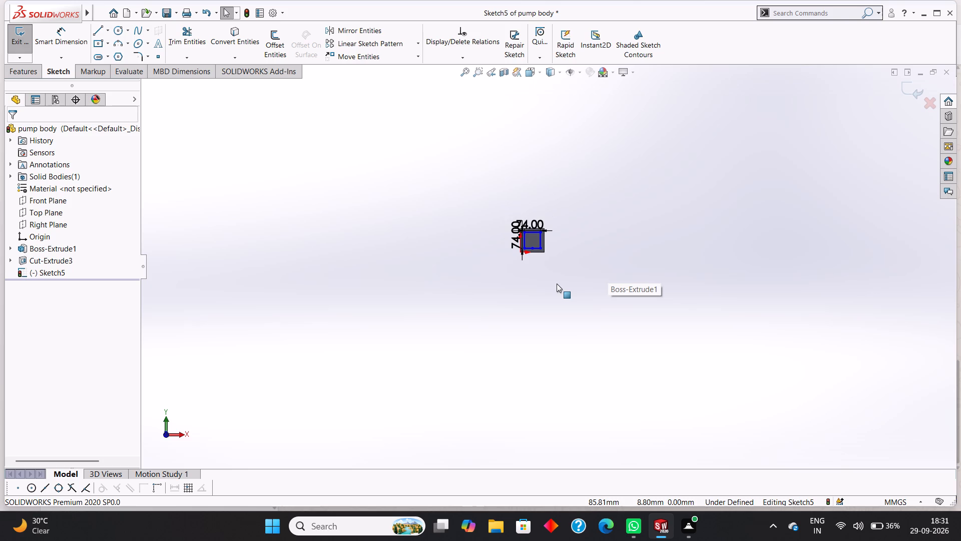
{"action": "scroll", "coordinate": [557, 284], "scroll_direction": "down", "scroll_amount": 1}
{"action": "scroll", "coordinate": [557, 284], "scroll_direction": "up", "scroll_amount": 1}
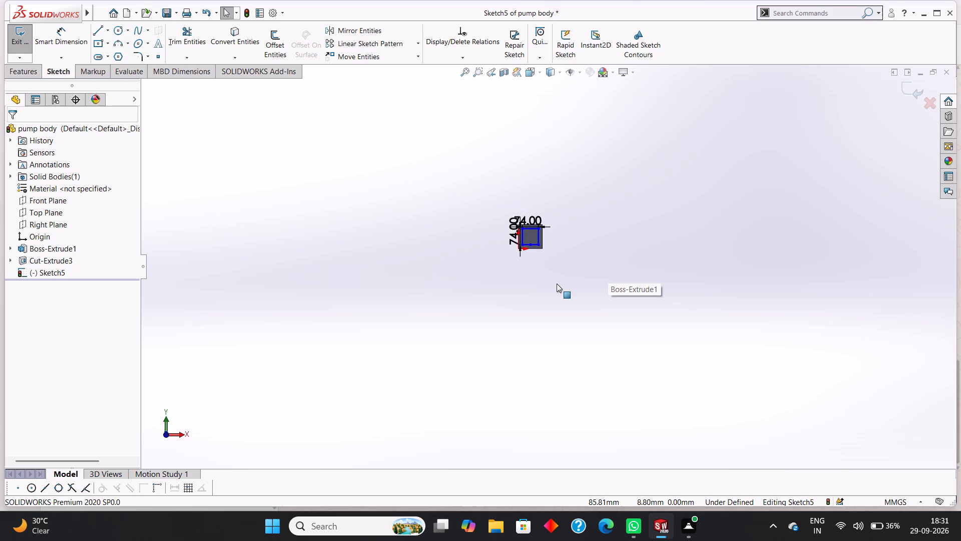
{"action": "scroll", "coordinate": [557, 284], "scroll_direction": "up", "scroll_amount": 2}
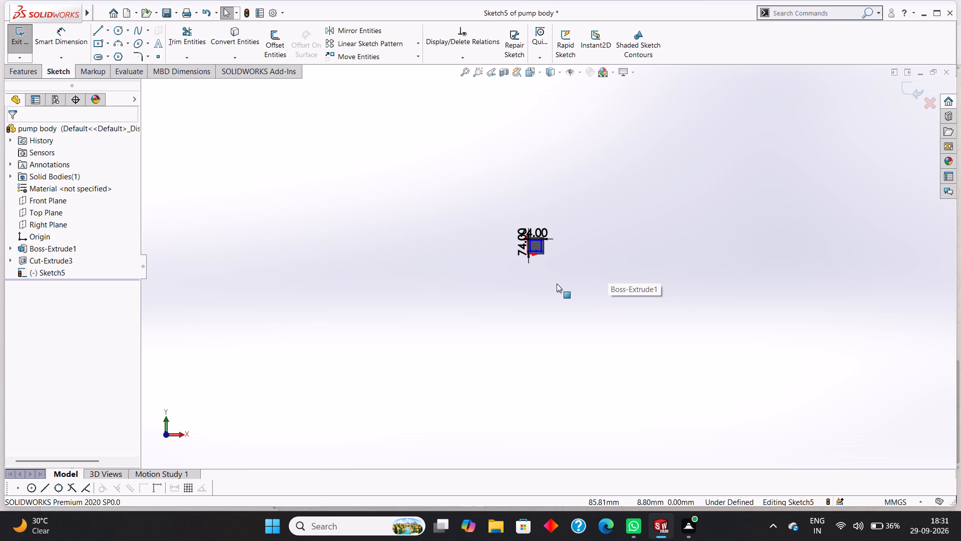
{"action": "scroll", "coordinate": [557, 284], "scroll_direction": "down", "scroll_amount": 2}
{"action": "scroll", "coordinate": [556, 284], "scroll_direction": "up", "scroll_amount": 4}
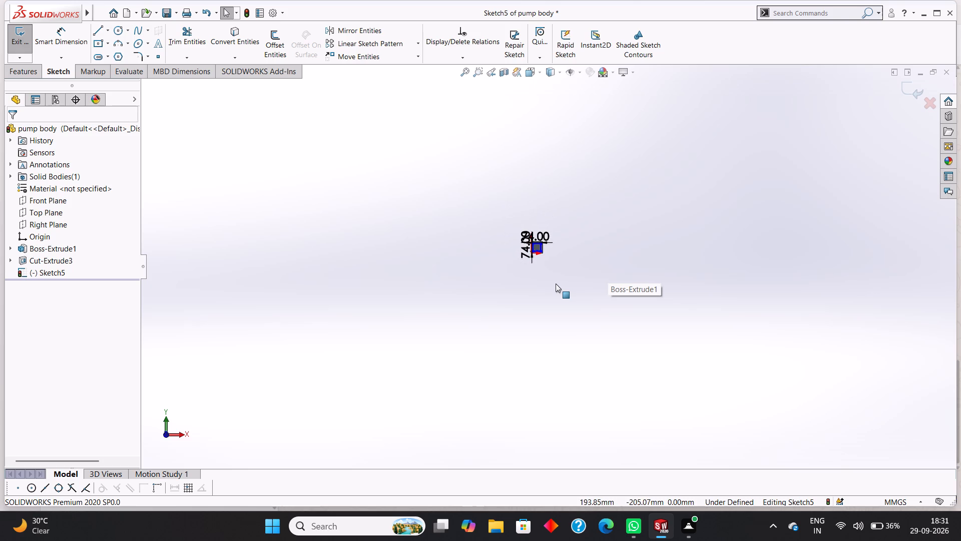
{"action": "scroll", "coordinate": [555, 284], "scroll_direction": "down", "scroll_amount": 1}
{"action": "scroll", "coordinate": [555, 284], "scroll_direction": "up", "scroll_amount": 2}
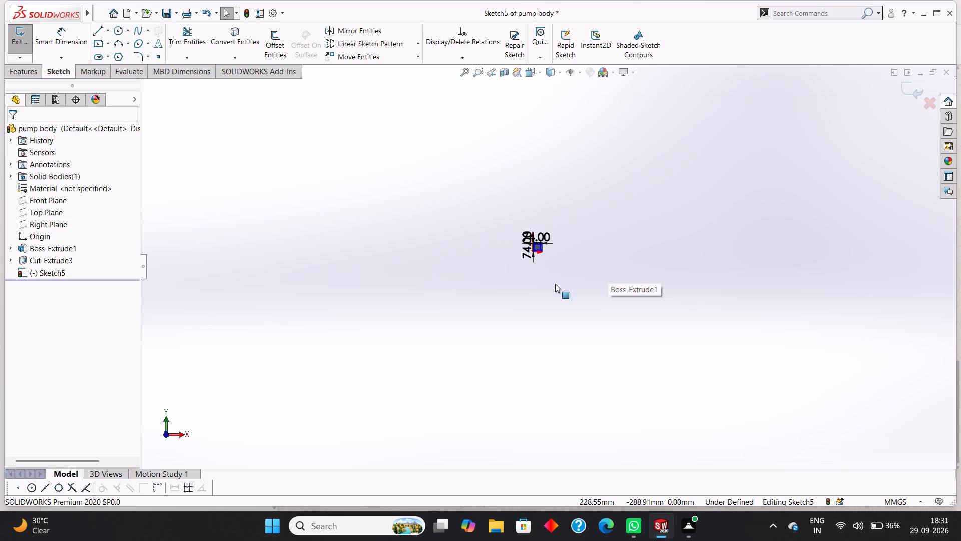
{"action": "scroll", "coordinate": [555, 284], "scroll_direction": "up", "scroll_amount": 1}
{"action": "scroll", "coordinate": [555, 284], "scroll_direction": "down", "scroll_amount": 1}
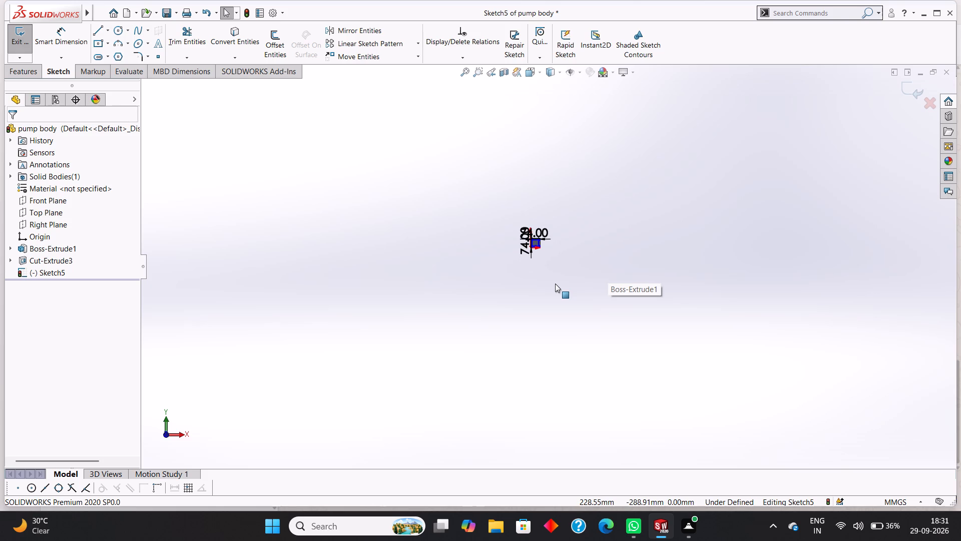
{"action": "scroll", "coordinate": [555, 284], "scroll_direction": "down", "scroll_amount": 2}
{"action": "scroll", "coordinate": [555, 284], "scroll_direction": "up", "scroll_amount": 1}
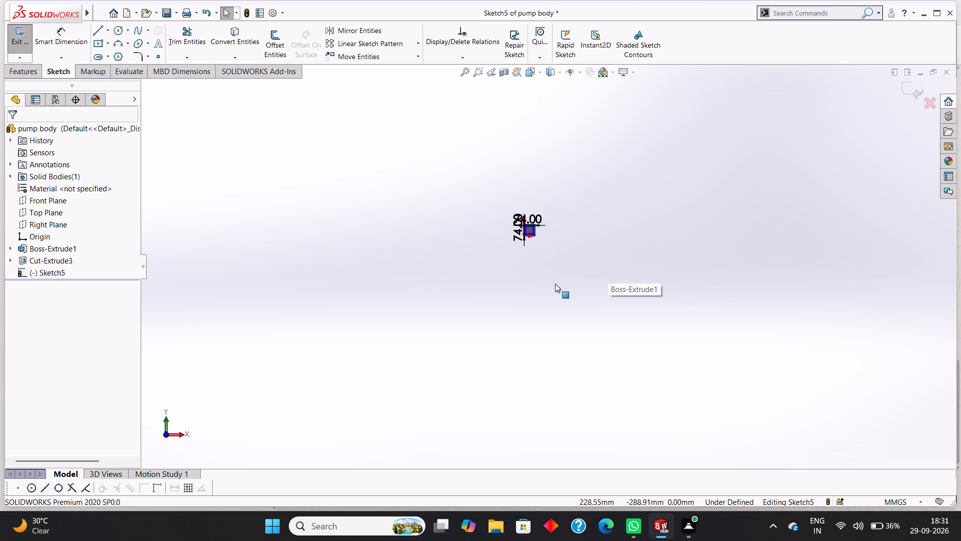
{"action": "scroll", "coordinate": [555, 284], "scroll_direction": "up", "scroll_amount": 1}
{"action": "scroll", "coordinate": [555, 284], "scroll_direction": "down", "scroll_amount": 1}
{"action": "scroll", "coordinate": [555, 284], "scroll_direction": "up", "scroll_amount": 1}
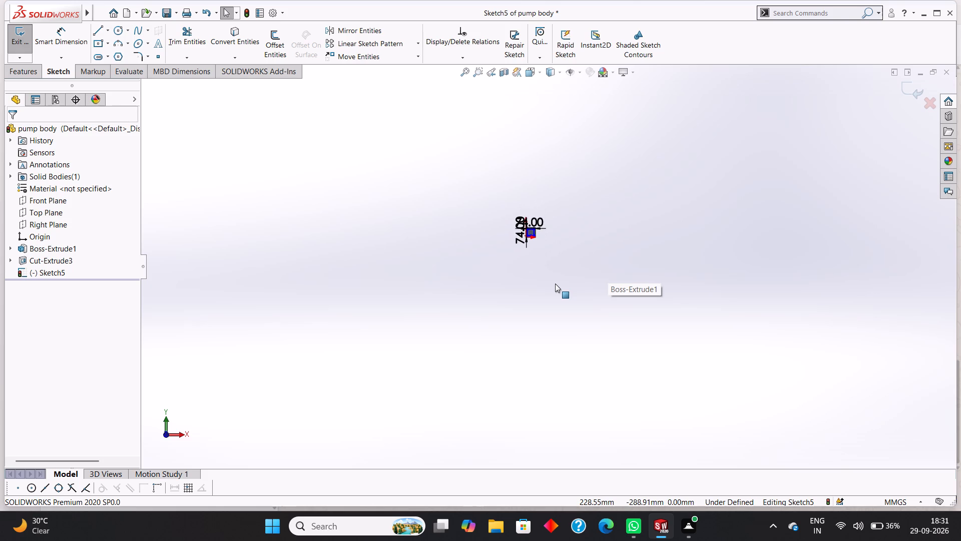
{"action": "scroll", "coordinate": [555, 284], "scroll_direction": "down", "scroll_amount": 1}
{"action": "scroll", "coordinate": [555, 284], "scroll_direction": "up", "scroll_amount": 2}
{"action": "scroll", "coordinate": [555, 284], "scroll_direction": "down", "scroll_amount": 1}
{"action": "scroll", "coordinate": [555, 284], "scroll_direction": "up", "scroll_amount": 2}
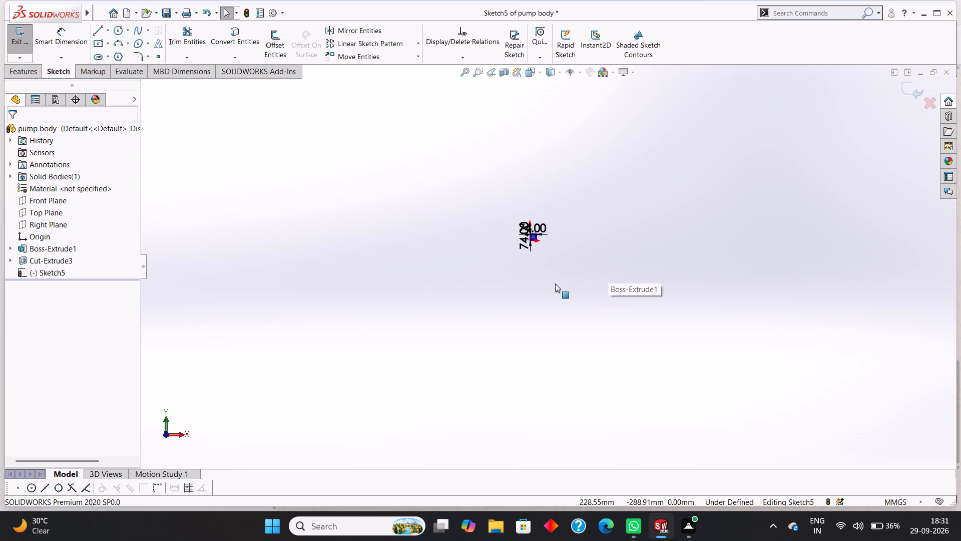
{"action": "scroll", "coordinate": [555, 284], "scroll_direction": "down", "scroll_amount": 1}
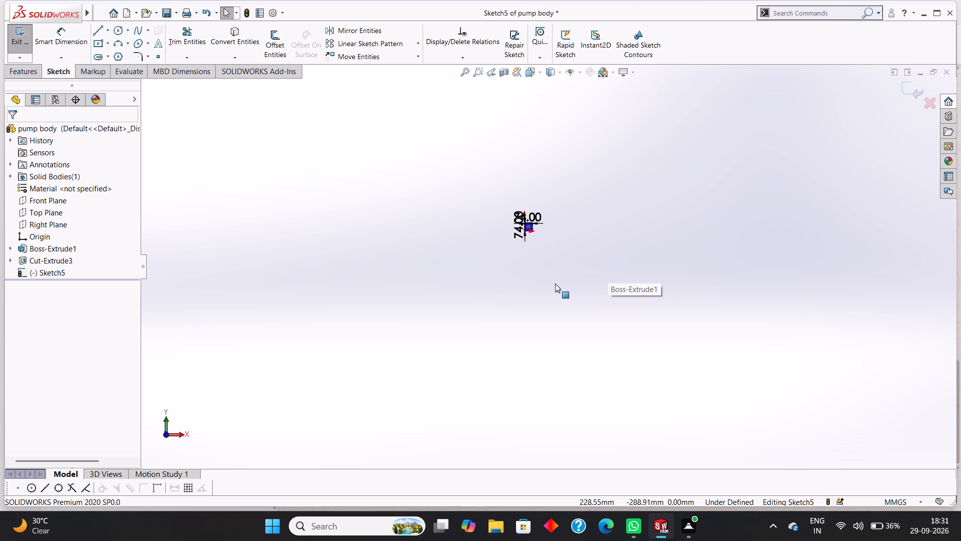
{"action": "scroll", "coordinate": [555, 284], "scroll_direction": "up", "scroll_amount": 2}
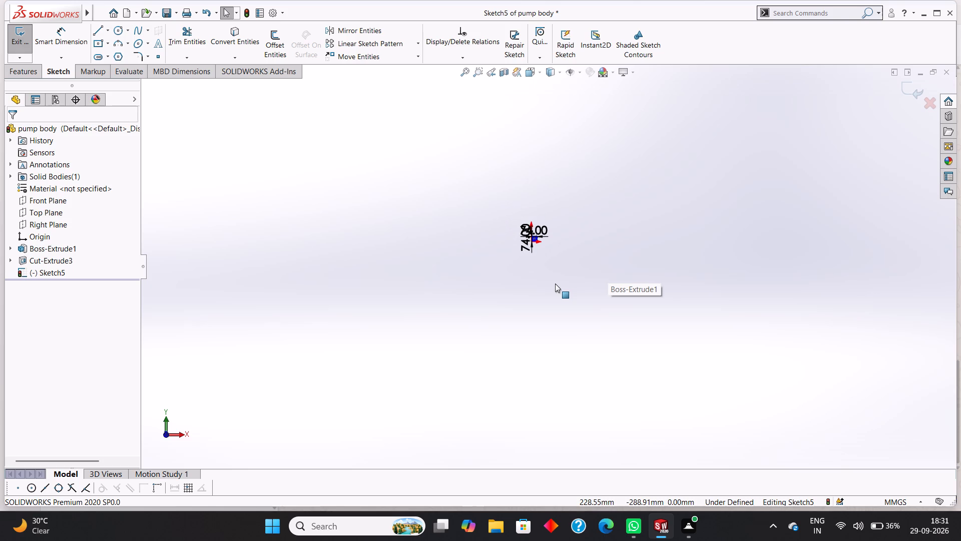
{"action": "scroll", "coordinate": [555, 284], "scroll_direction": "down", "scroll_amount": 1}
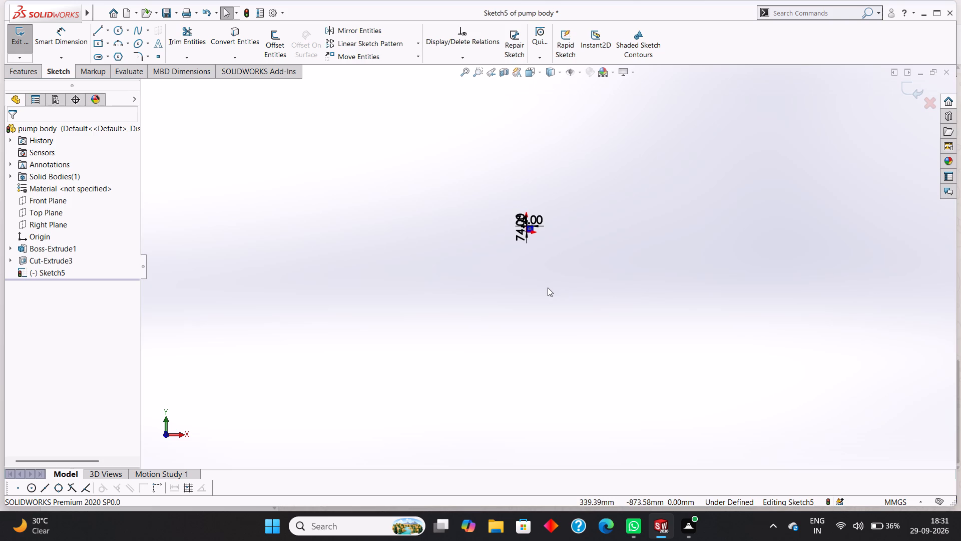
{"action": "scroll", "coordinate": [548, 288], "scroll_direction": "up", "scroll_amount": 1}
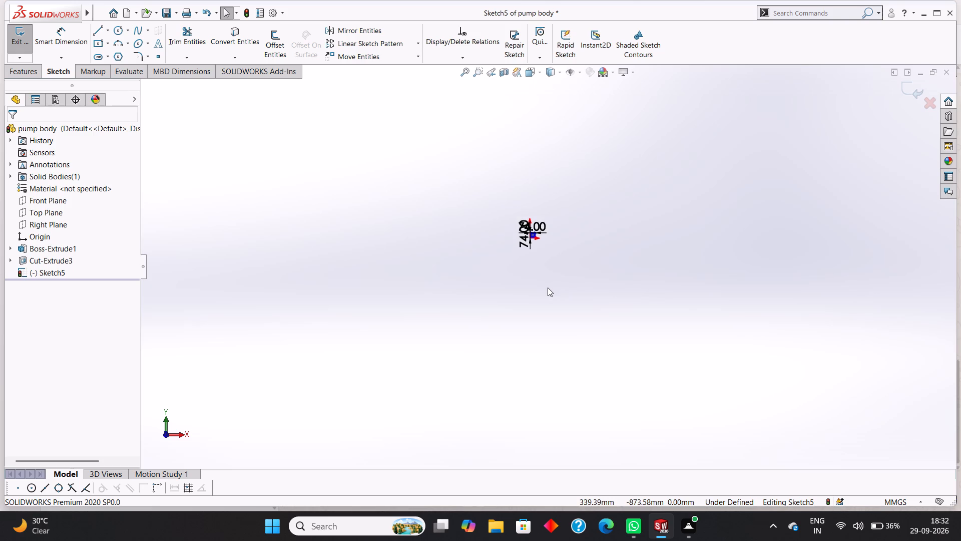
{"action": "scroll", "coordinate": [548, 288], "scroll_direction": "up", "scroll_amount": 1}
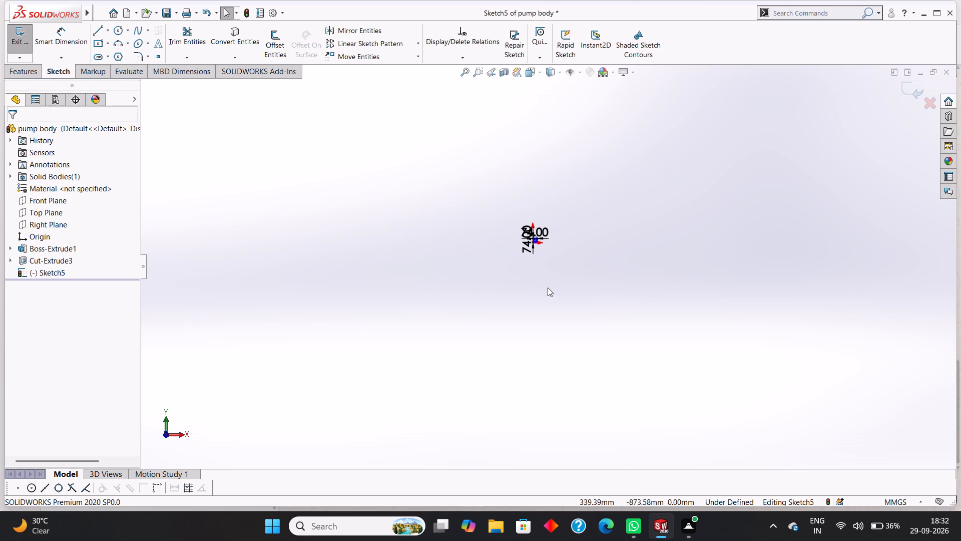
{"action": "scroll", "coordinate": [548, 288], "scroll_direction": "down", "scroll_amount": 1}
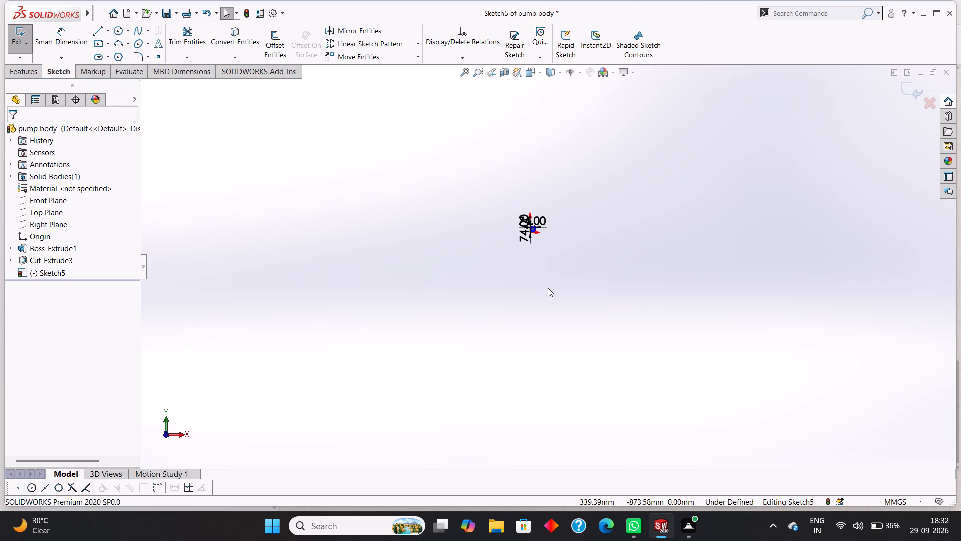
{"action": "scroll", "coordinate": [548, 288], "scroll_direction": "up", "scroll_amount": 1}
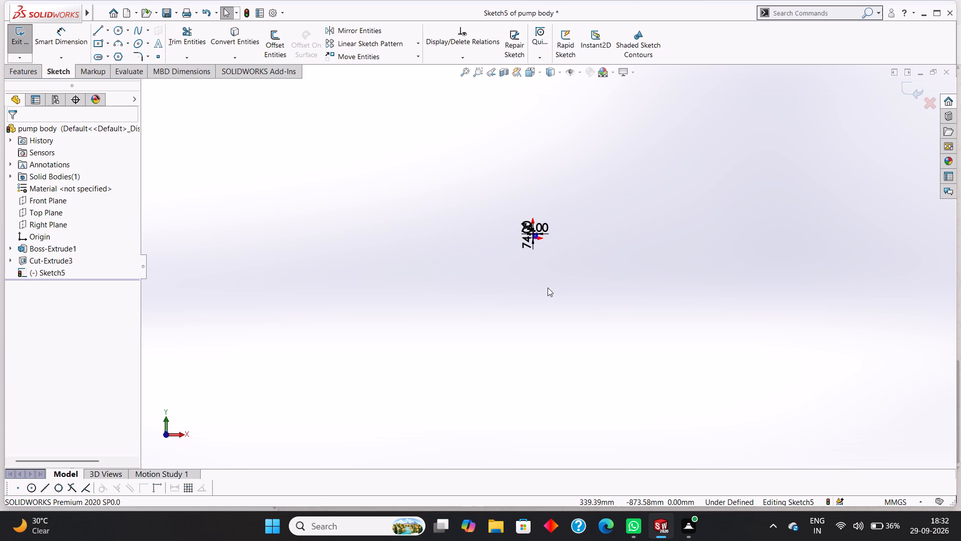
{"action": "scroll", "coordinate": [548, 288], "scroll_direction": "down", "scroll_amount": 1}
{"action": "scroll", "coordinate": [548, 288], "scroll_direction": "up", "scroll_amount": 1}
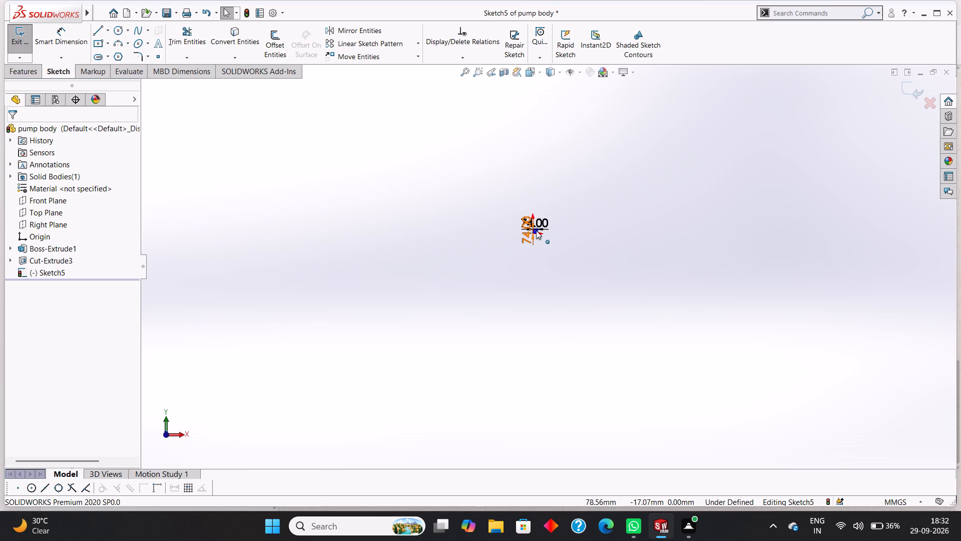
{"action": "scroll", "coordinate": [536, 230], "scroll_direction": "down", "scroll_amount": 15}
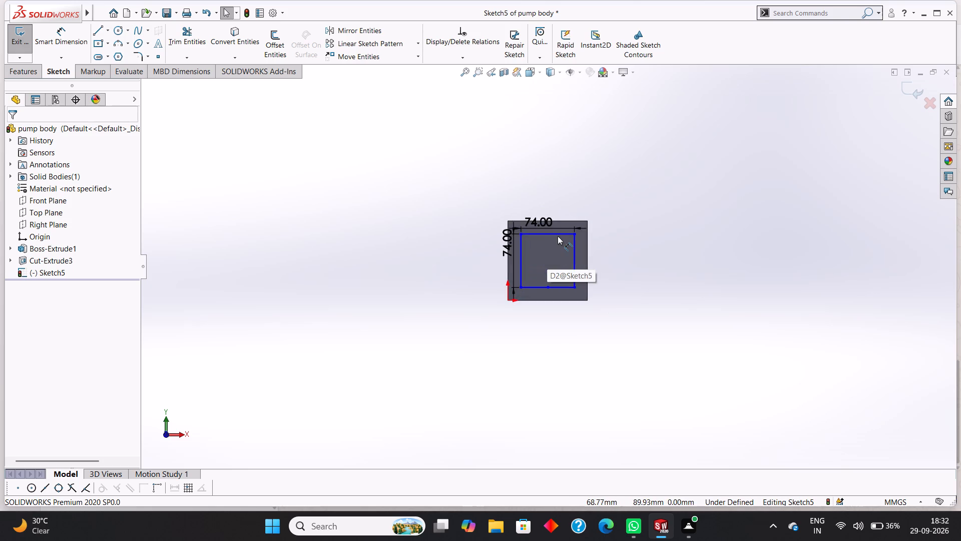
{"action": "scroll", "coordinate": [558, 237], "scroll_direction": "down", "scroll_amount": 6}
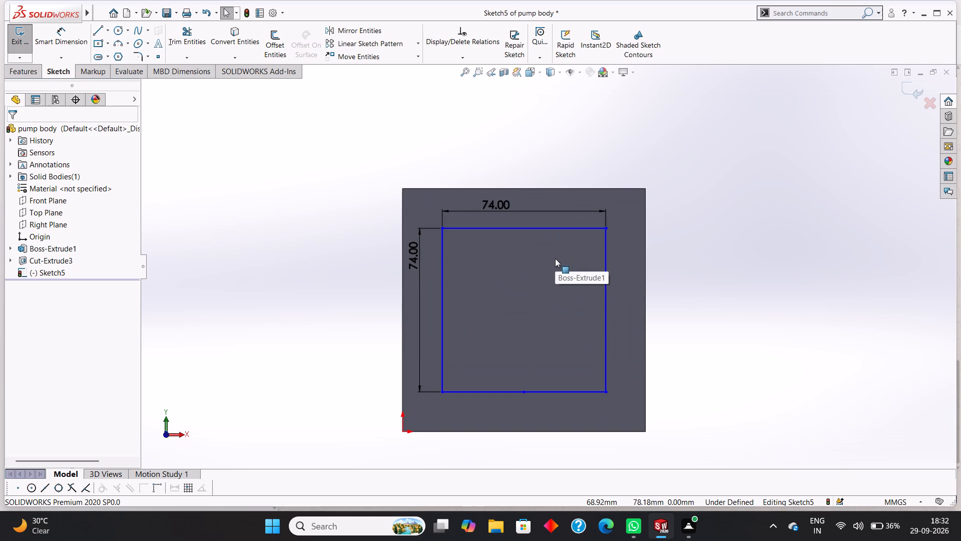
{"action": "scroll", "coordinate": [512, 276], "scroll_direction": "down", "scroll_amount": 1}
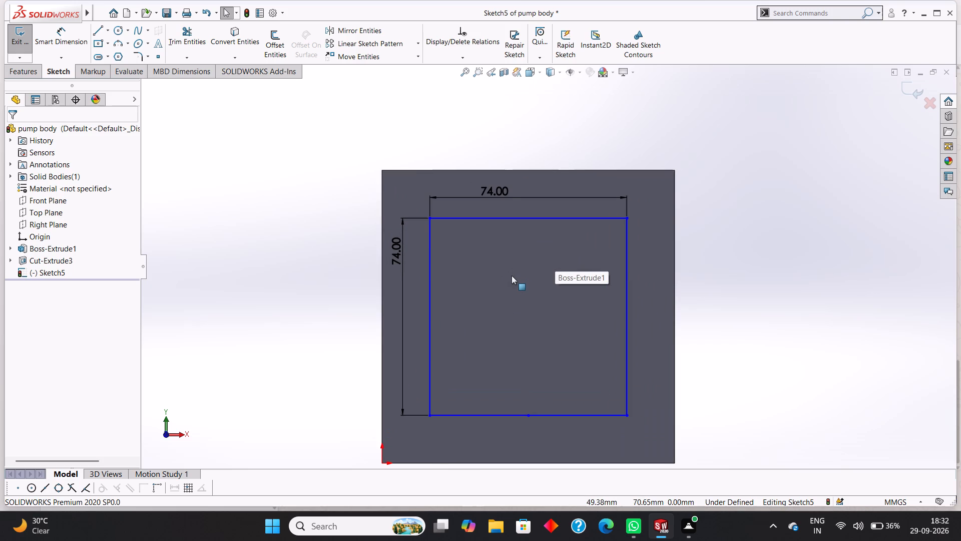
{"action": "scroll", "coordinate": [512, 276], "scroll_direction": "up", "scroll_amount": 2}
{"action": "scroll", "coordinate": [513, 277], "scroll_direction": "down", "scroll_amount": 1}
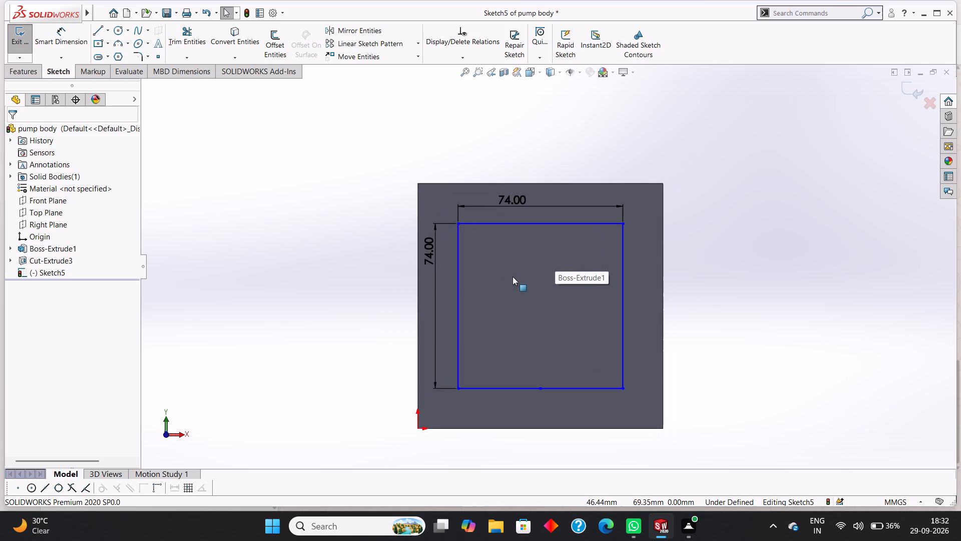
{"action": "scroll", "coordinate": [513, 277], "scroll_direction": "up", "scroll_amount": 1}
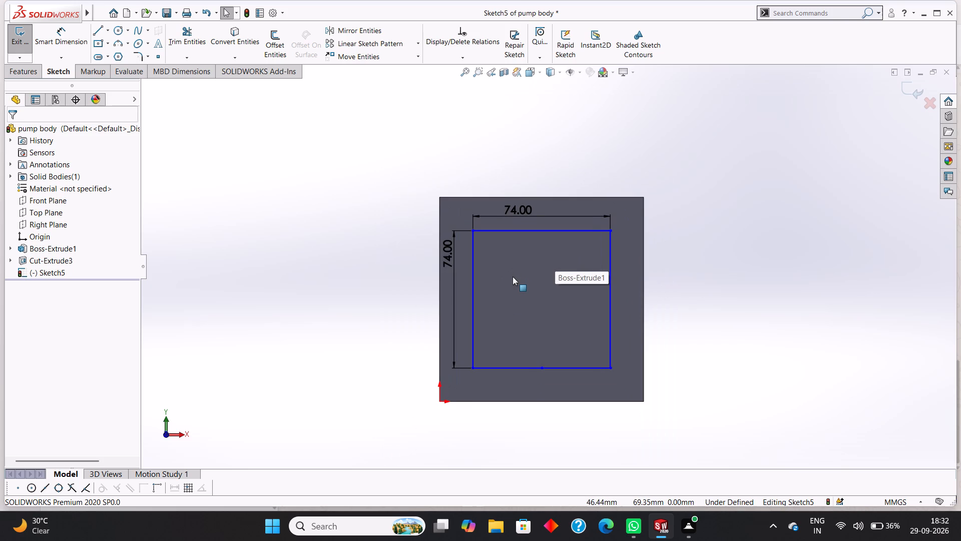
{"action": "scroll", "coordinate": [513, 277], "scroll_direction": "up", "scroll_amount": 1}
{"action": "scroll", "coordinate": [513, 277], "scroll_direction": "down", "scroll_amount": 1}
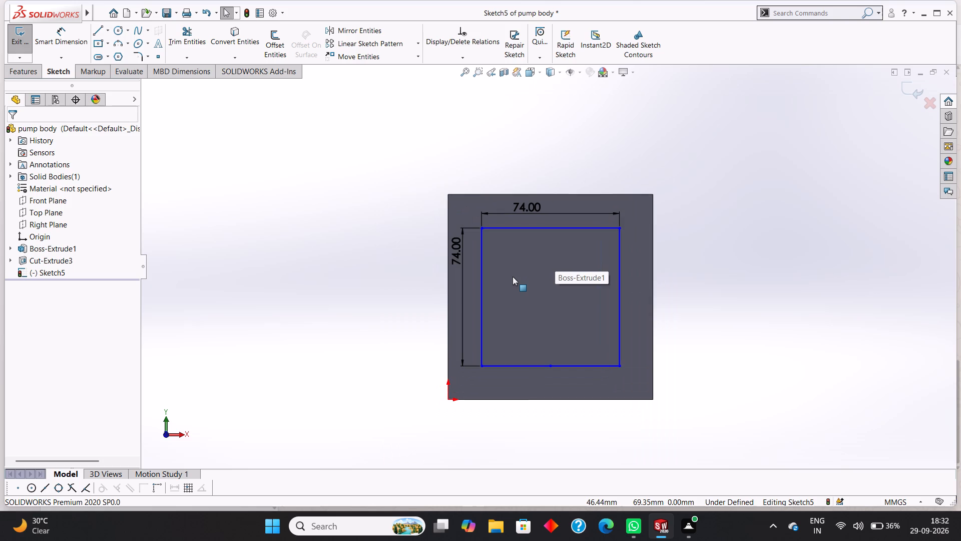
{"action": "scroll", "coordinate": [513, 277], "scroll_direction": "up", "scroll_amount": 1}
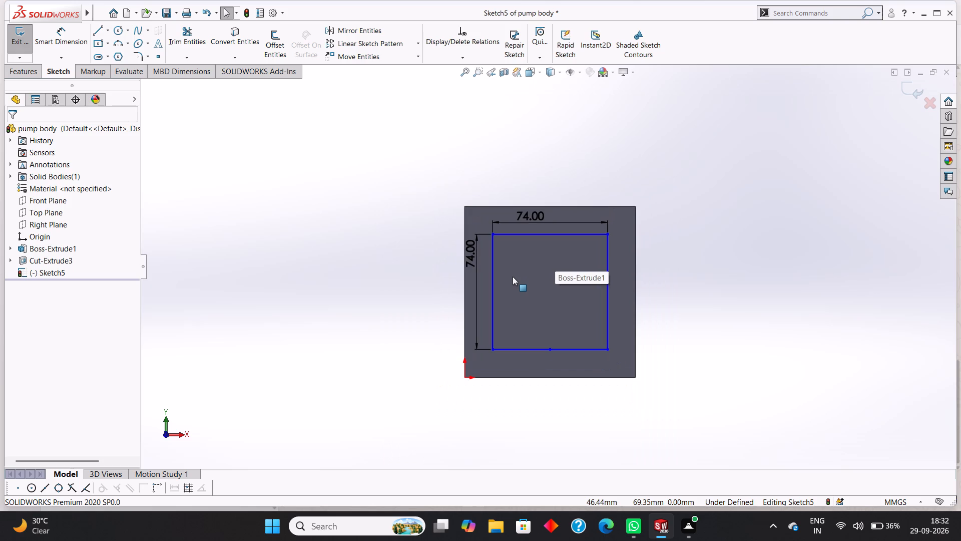
Extrude the 74 mm square sketch as a boss to a blind depth of 54 mm, merged with the plate.
{"action": "left_click", "coordinate": [21, 75]}
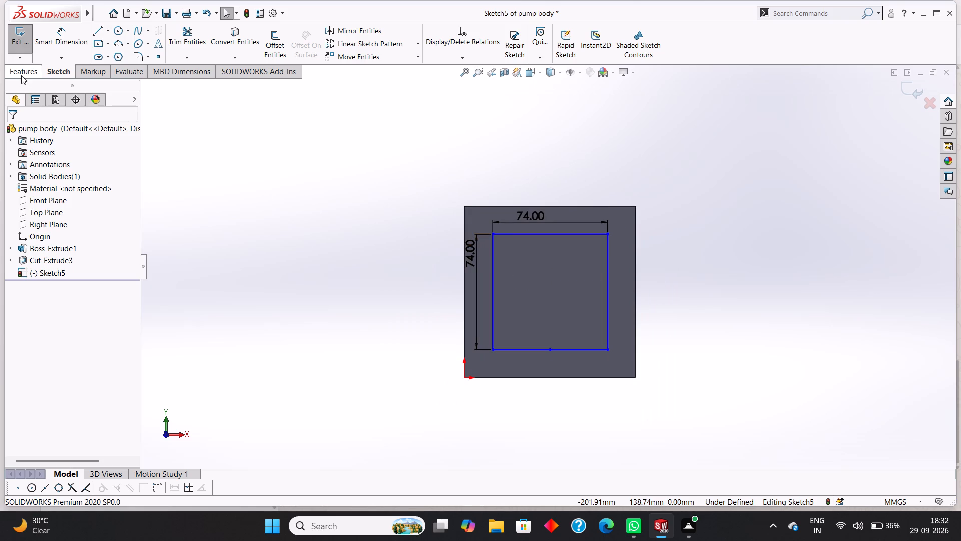
{"action": "left_click", "coordinate": [24, 47]}
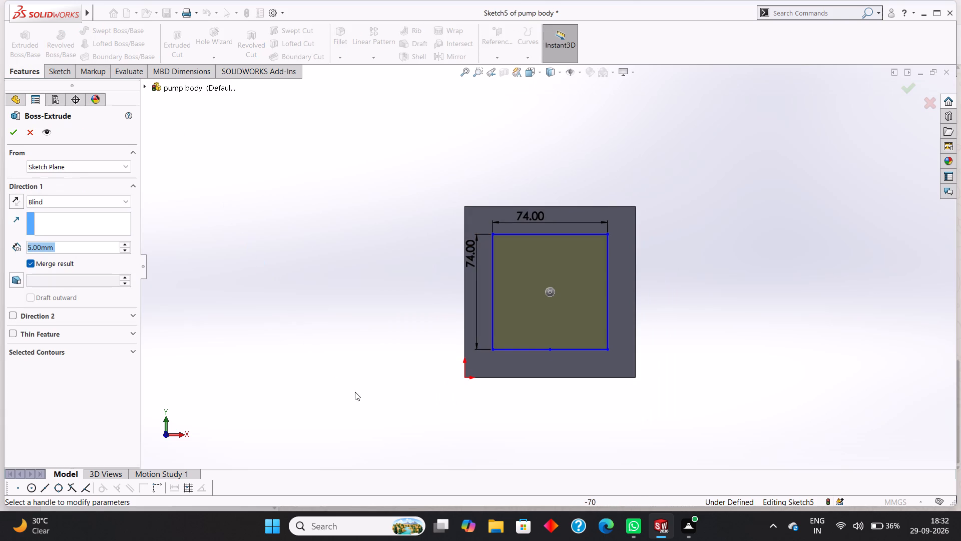
{"action": "middle_click_drag", "start_coordinate": [355, 392], "coordinate": [368, 235]}
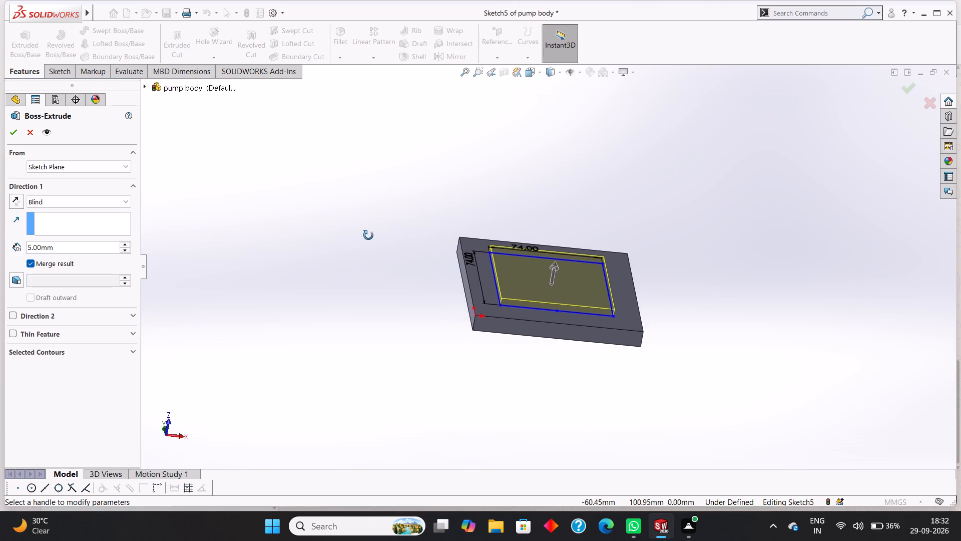
{"action": "middle_click_drag", "start_coordinate": [368, 235], "coordinate": [359, 240]}
{"action": "middle_click_drag", "start_coordinate": [359, 240], "coordinate": [359, 232]}
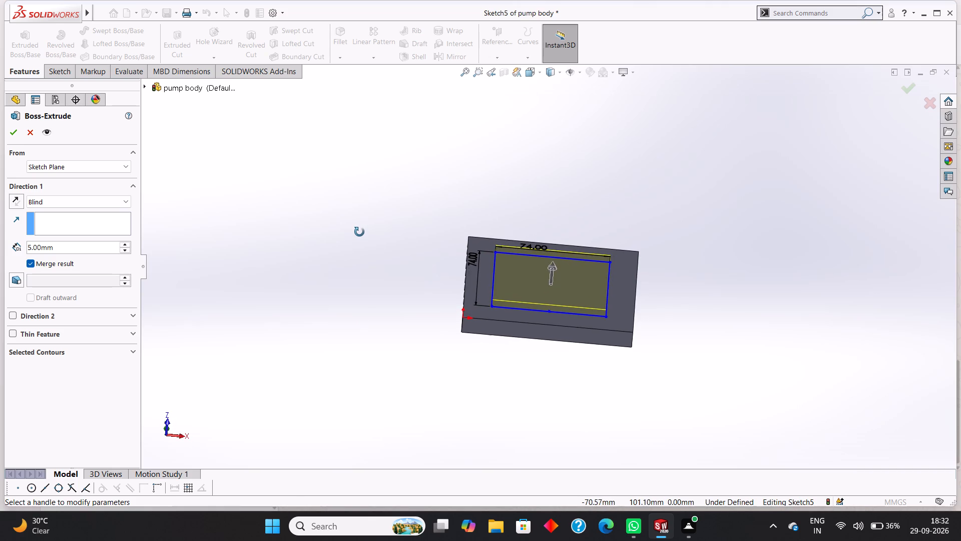
{"action": "middle_click_drag", "start_coordinate": [359, 232], "coordinate": [359, 236]}
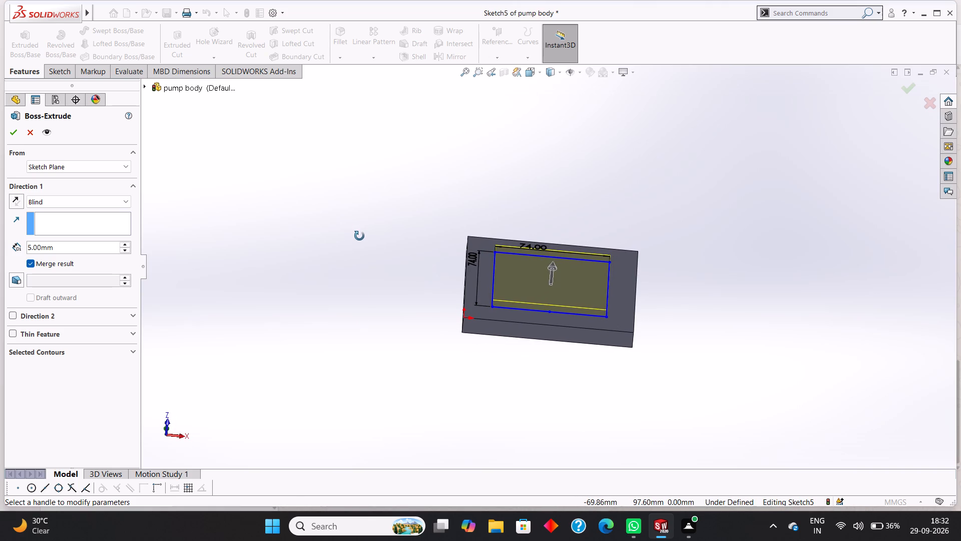
{"action": "middle_click_drag", "start_coordinate": [359, 236], "coordinate": [358, 235]}
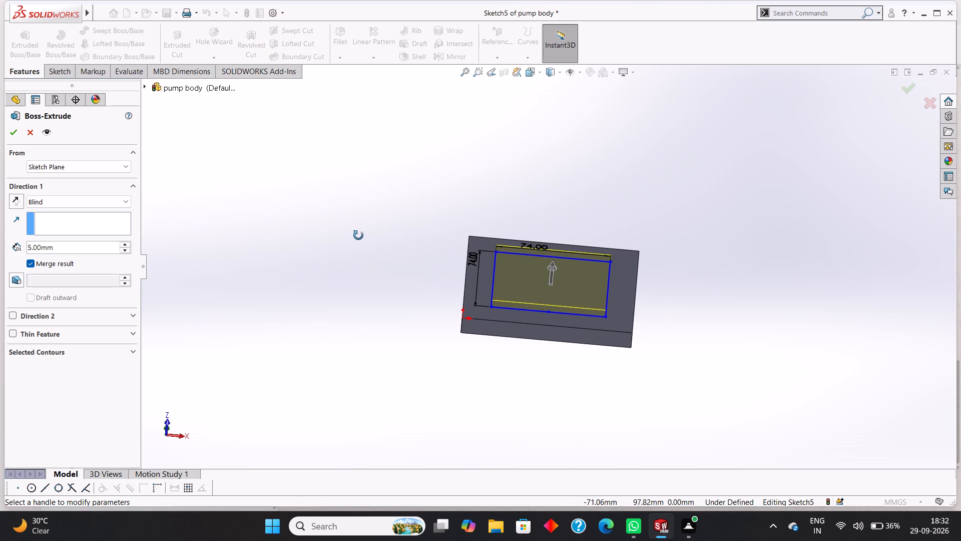
{"action": "middle_click_drag", "start_coordinate": [358, 235], "coordinate": [359, 239]}
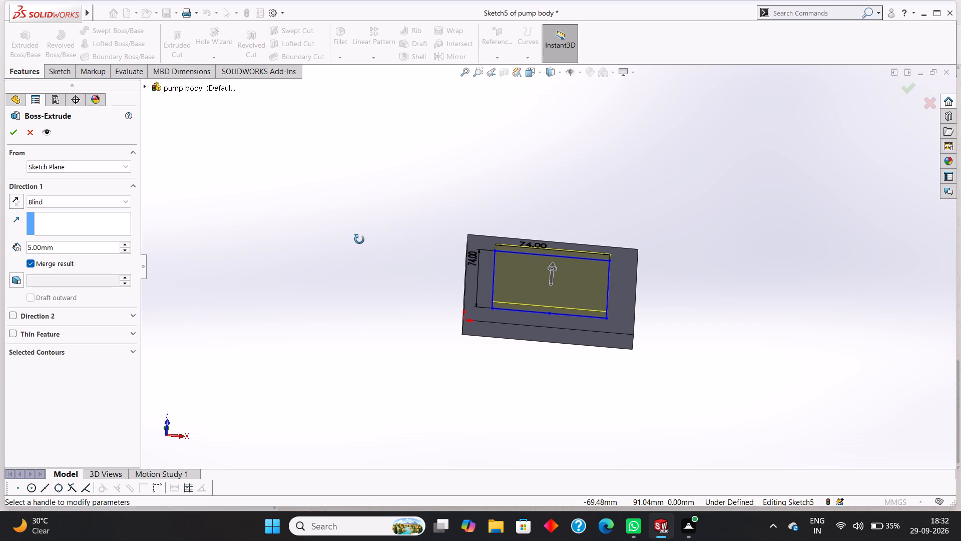
{"action": "middle_click_drag", "start_coordinate": [359, 239], "coordinate": [360, 241]}
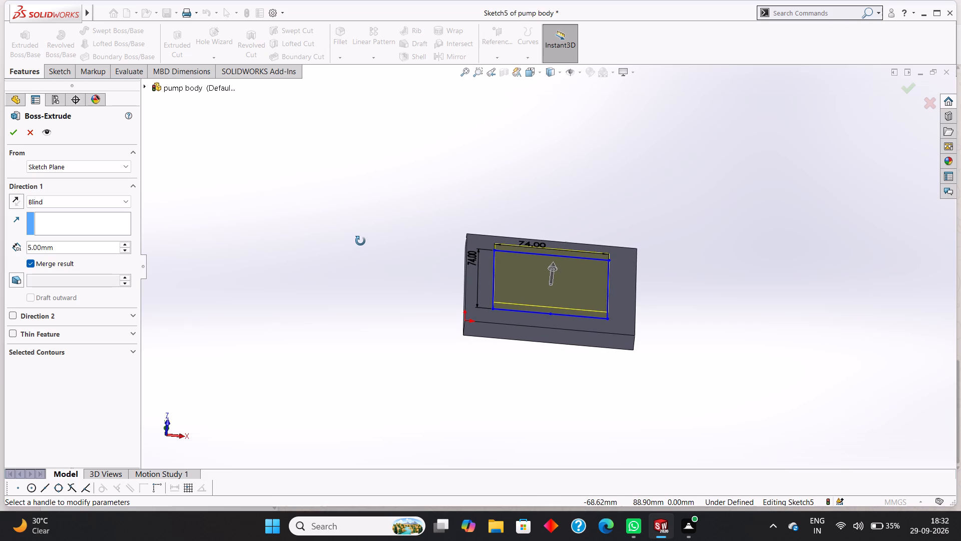
{"action": "middle_click_drag", "start_coordinate": [360, 241], "coordinate": [363, 236]}
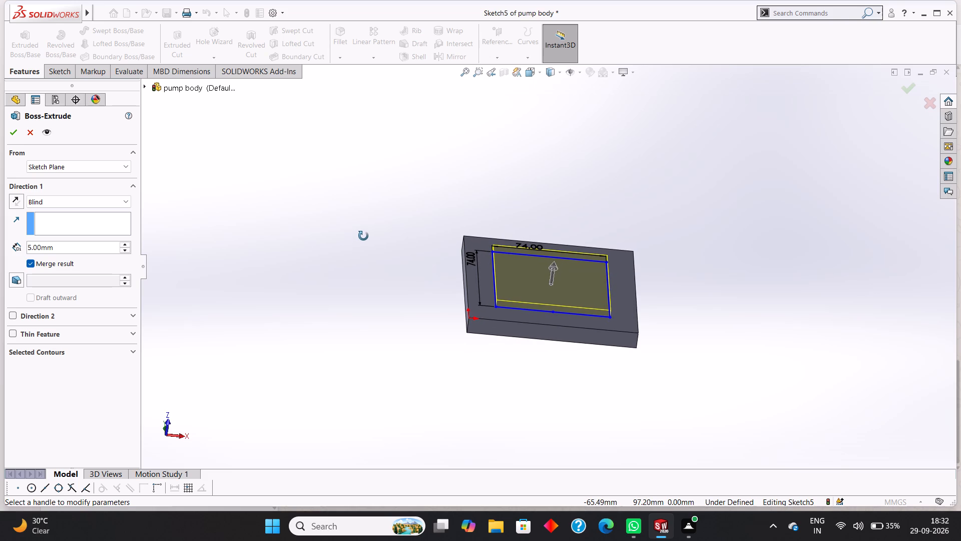
{"action": "middle_click_drag", "start_coordinate": [363, 236], "coordinate": [367, 238]}
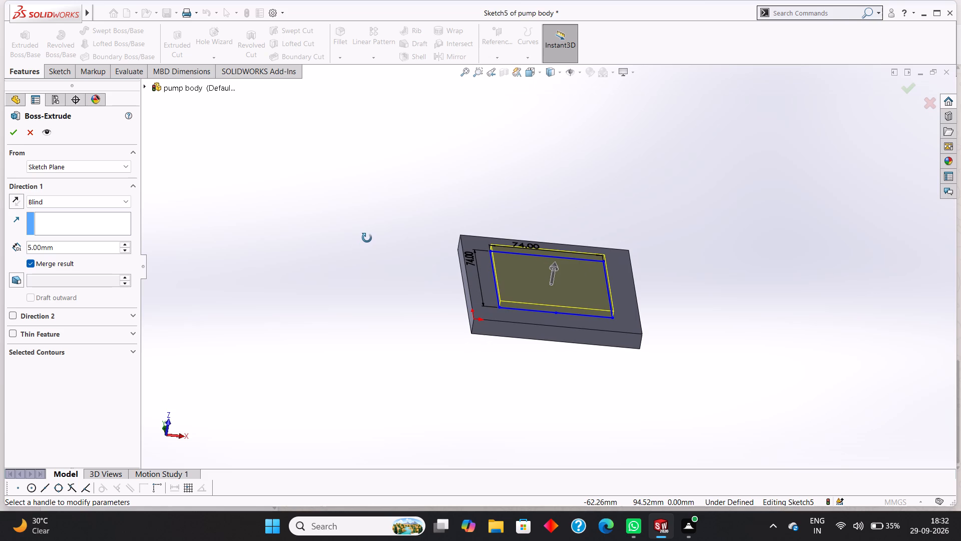
{"action": "middle_click_drag", "start_coordinate": [367, 238], "coordinate": [367, 241]}
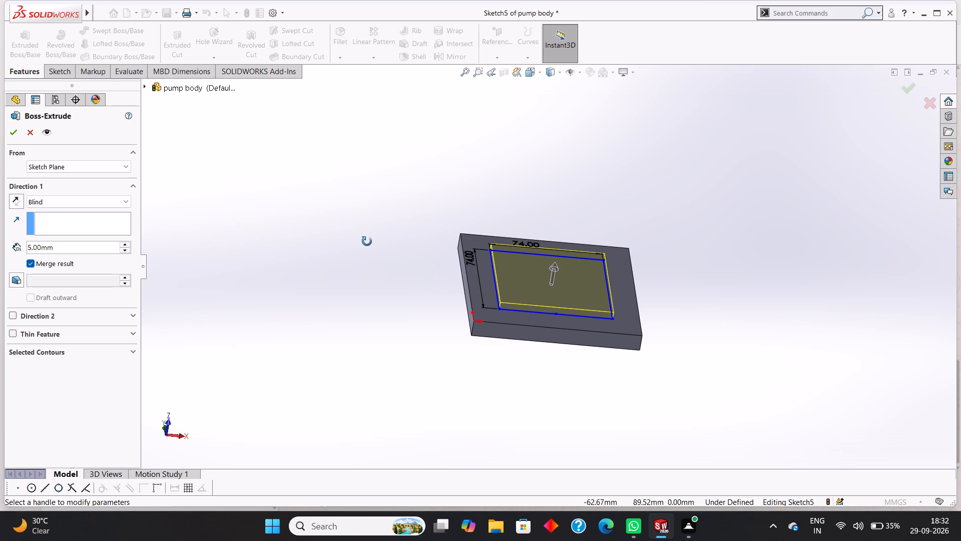
{"action": "middle_click_drag", "start_coordinate": [367, 241], "coordinate": [367, 241]}
{"action": "middle_click_drag", "start_coordinate": [367, 241], "coordinate": [371, 245]}
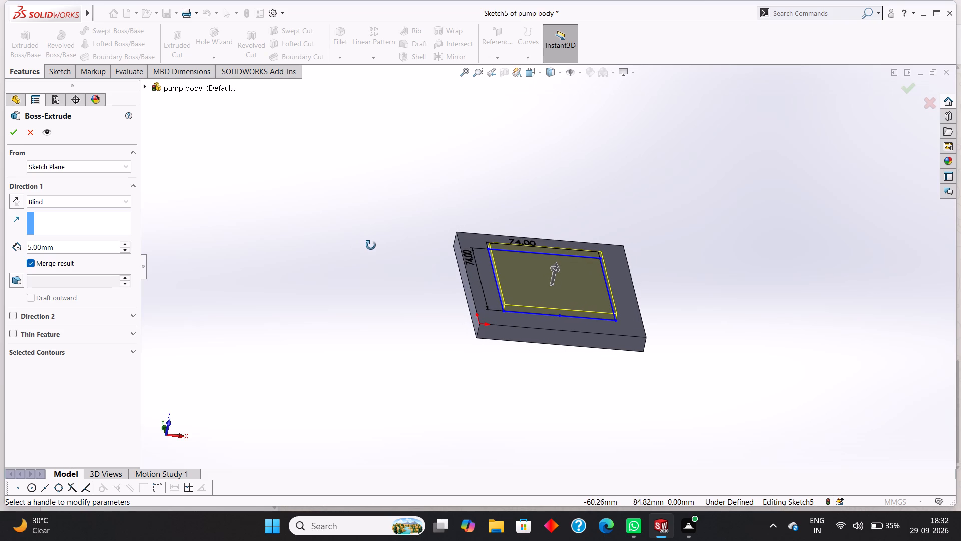
{"action": "middle_click_drag", "start_coordinate": [371, 245], "coordinate": [371, 245]}
{"action": "left_click", "coordinate": [73, 243]}
{"action": "left_click_drag", "start_coordinate": [83, 249], "coordinate": [41, 246]}
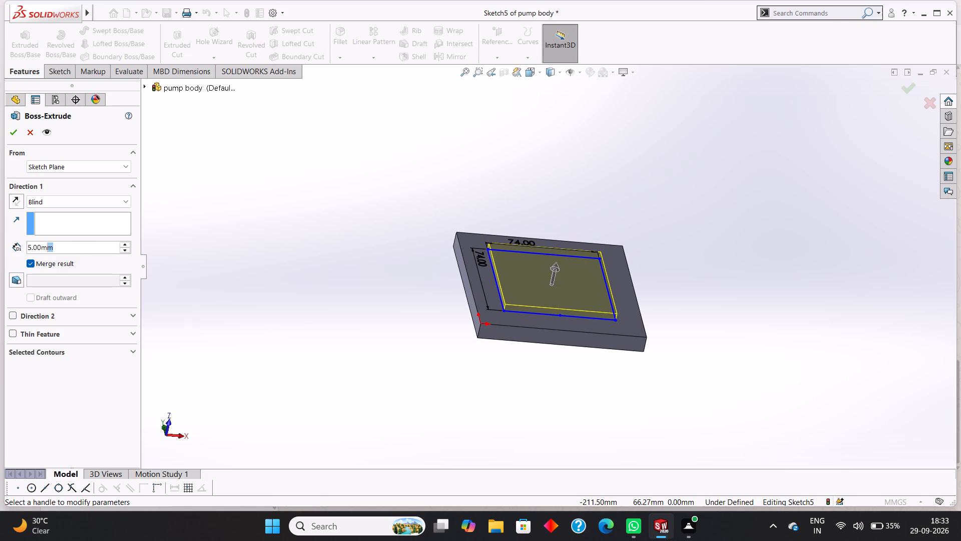
{"action": "left_click_drag", "start_coordinate": [41, 246], "coordinate": [12, 241]}
{"action": "type", "text": "54"}
{"action": "key", "text": "Return"}
{"action": "left_click", "coordinate": [12, 130]}
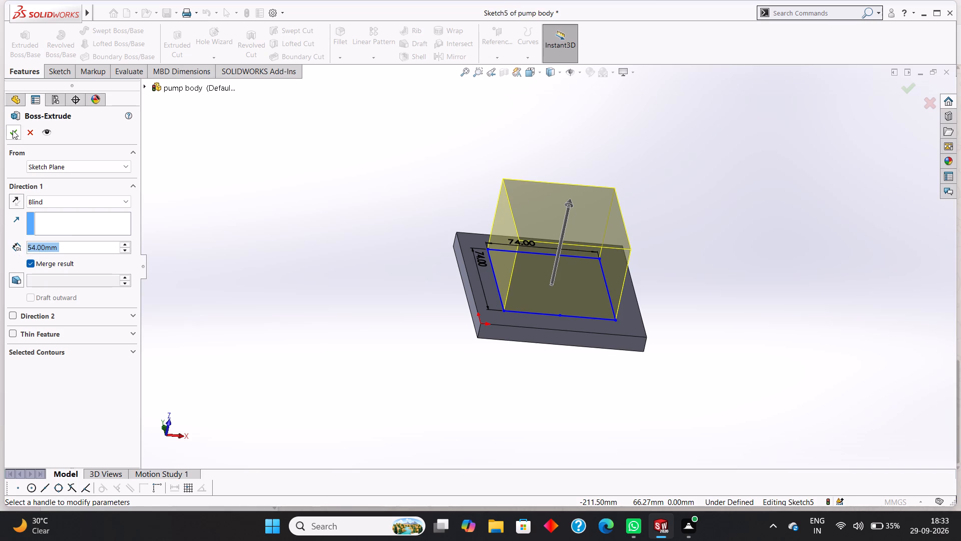
{"action": "left_click", "coordinate": [395, 291]}
Start a new sketch on the outer end face of the square block and view it face-on.
{"action": "middle_click_drag", "start_coordinate": [718, 335], "coordinate": [740, 338]}
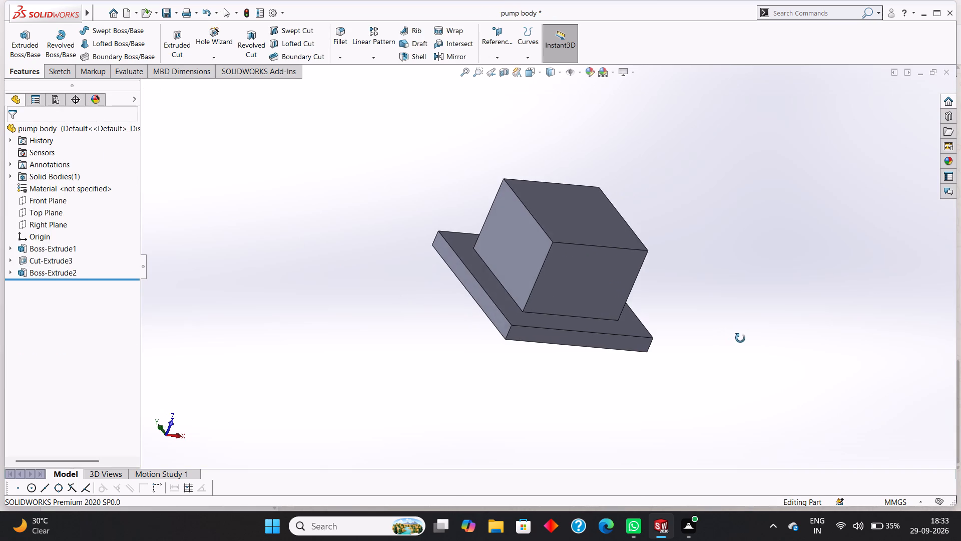
{"action": "middle_click_drag", "start_coordinate": [740, 338], "coordinate": [731, 347]}
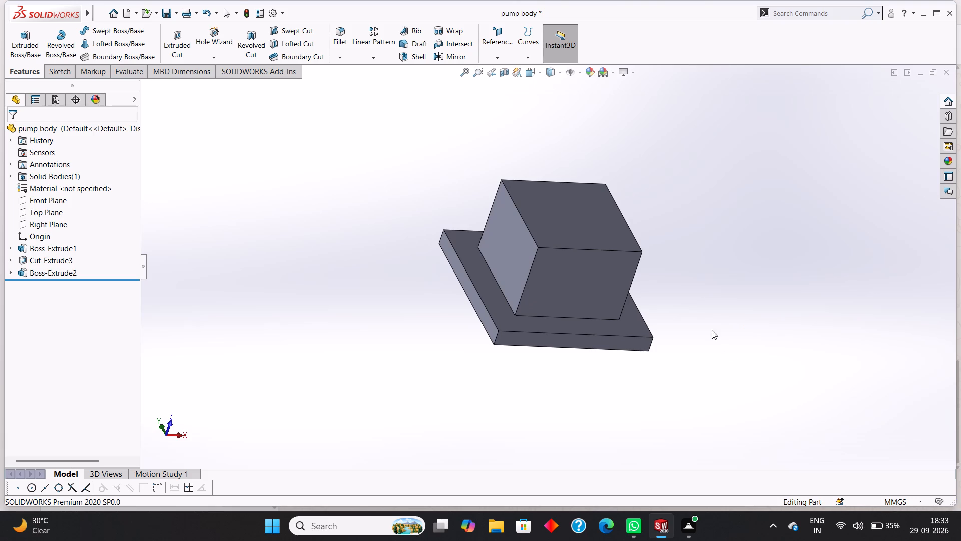
{"action": "left_click", "coordinate": [590, 215]}
{"action": "right_click", "coordinate": [547, 194]}
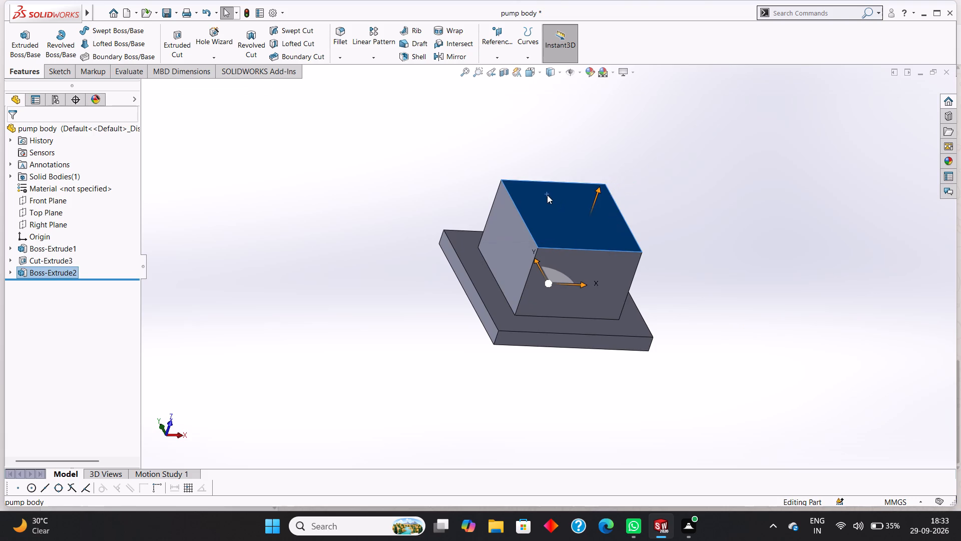
{"action": "left_click", "coordinate": [571, 181]}
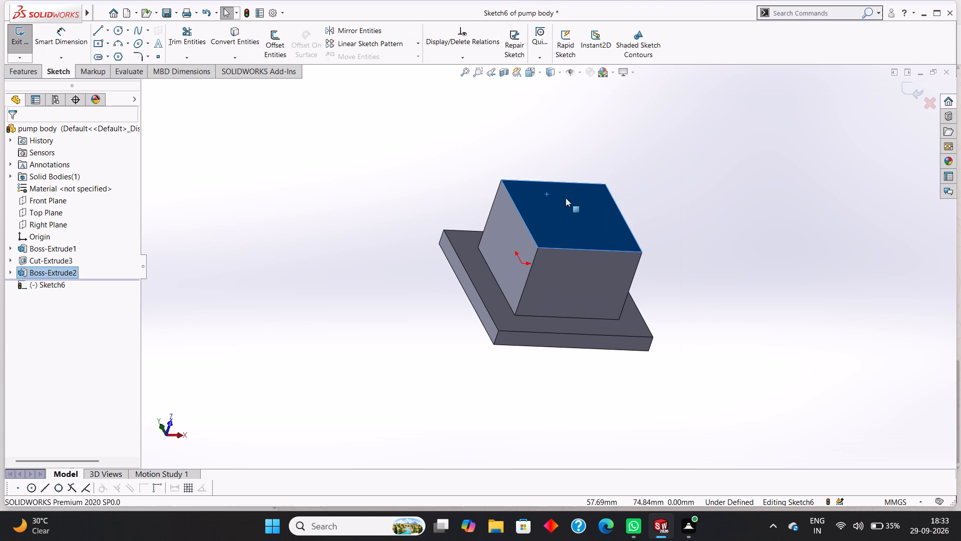
{"action": "key", "text": "ctrl+8"}
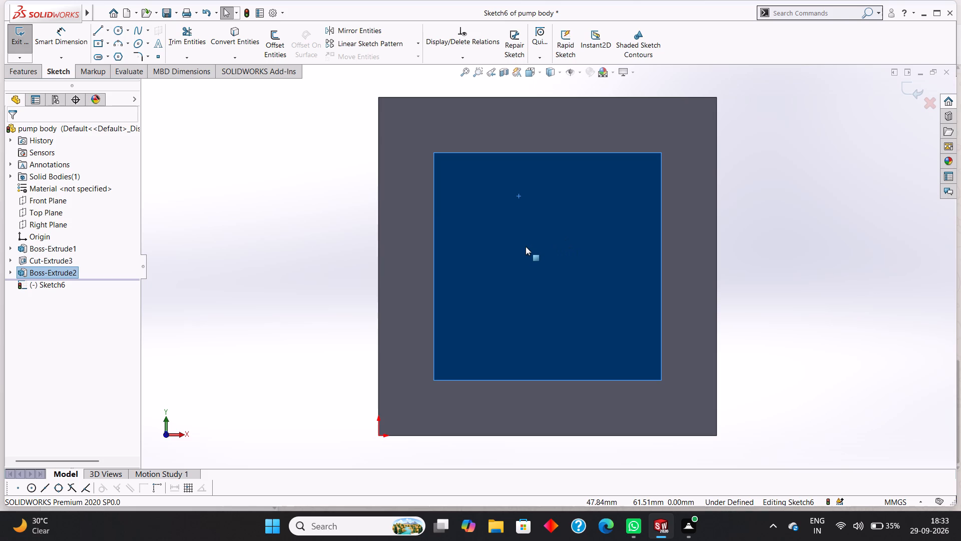
{"action": "key", "text": "Escape"}
{"action": "key", "text": "Escape"}
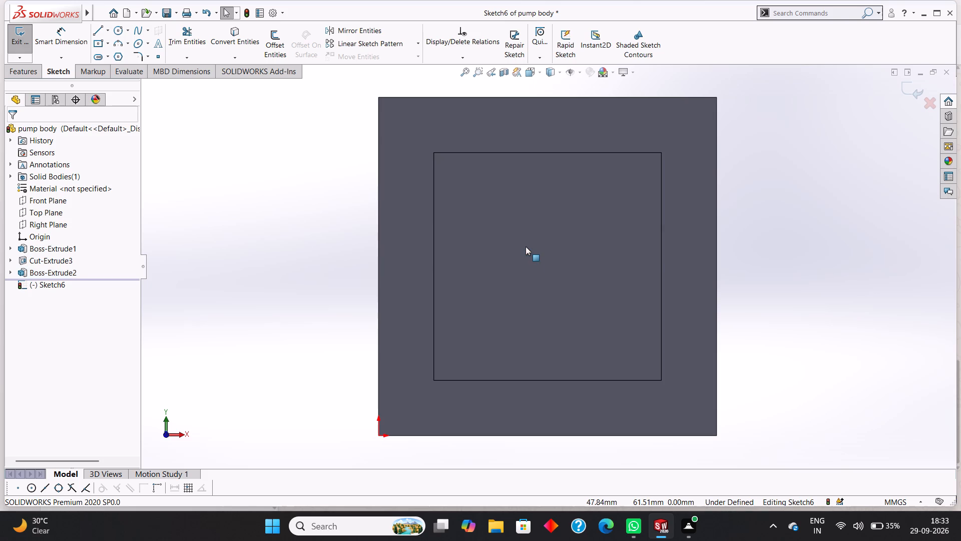
{"action": "key", "text": "Escape"}
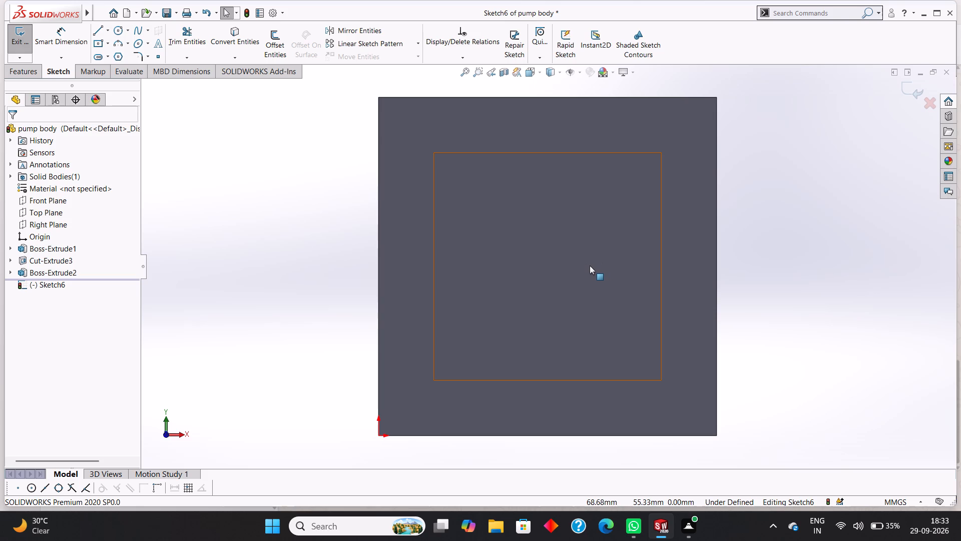
{"action": "right_click", "coordinate": [498, 193]}
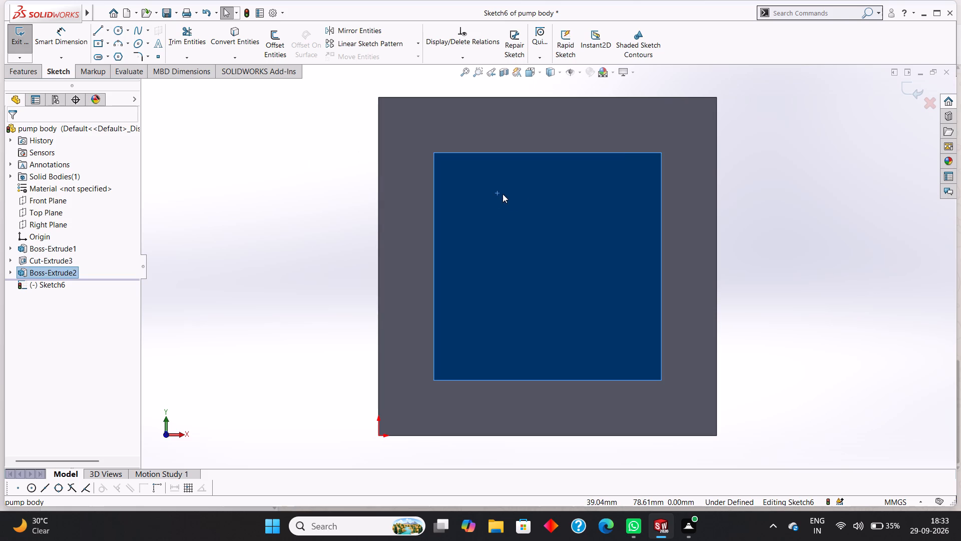
{"action": "key", "text": "Escape"}
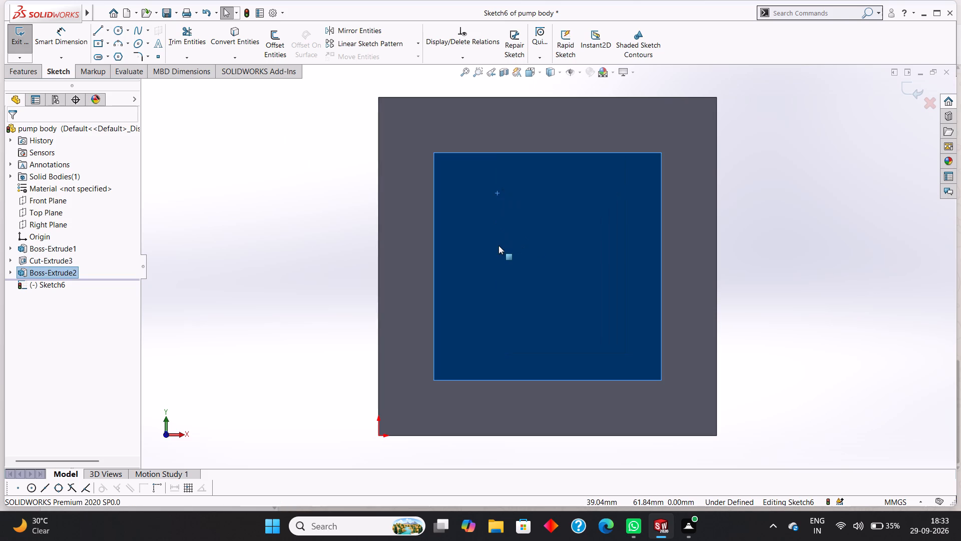
{"action": "key", "text": "Escape"}
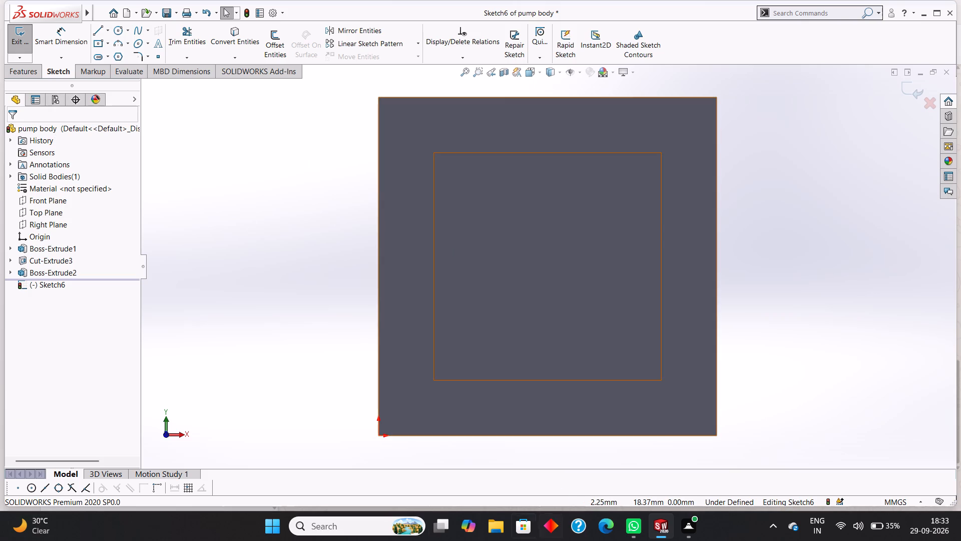
Draw a vertical construction line 45 mm long upward from the centre of the block's end face.
{"action": "left_click", "coordinate": [109, 33]}
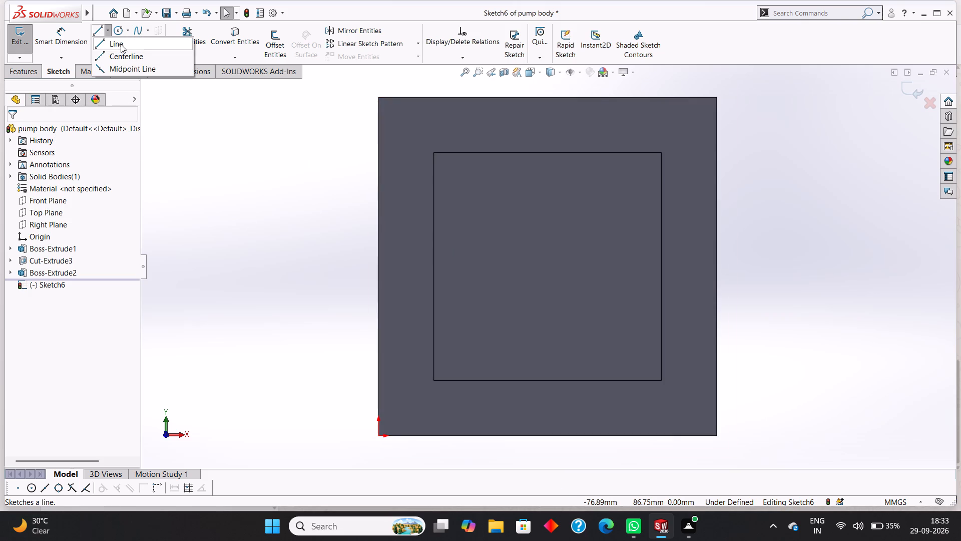
{"action": "left_click", "coordinate": [125, 53]}
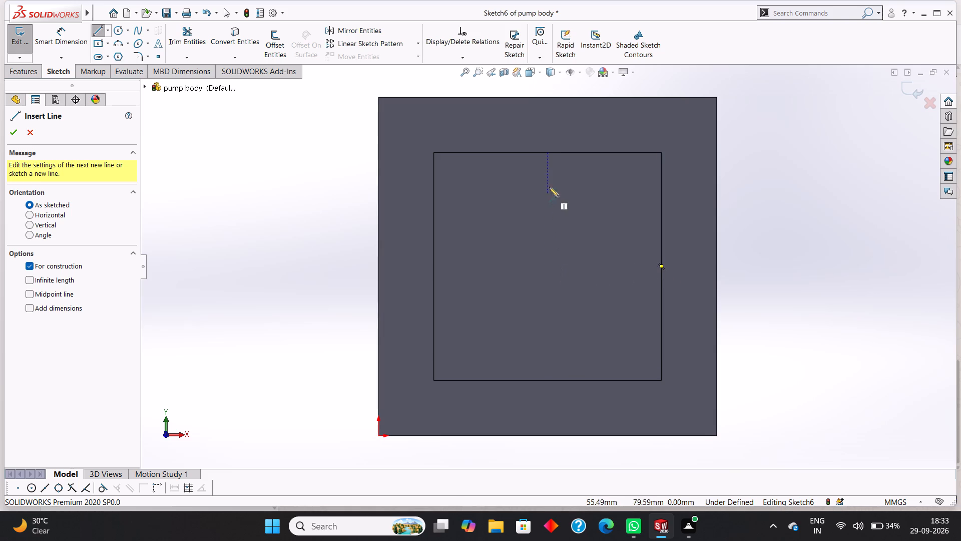
{"action": "left_click", "coordinate": [549, 267]}
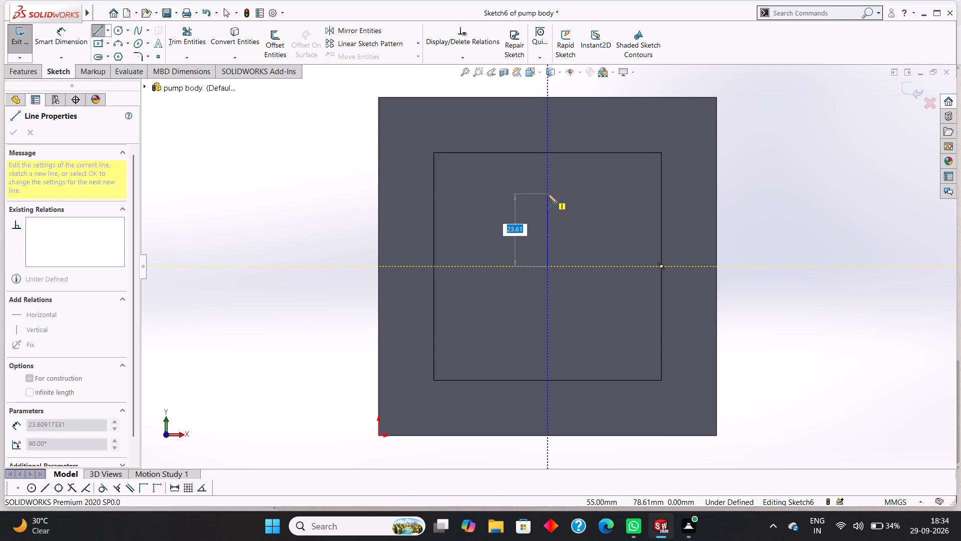
{"action": "type", "text": "45"}
{"action": "key", "text": "Return"}
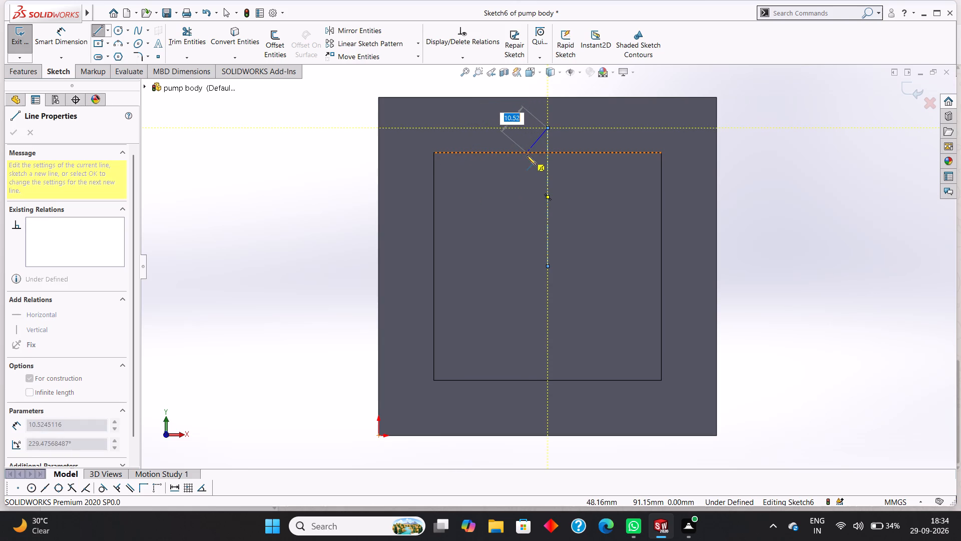
Undo the construction-line sketch on the block's end face and the 54 mm boss extrusion, returning to the 74 mm square sketch.
{"action": "key", "text": "Escape"}
{"action": "key", "text": "Escape"}
{"action": "key", "text": "ctrl+z"}
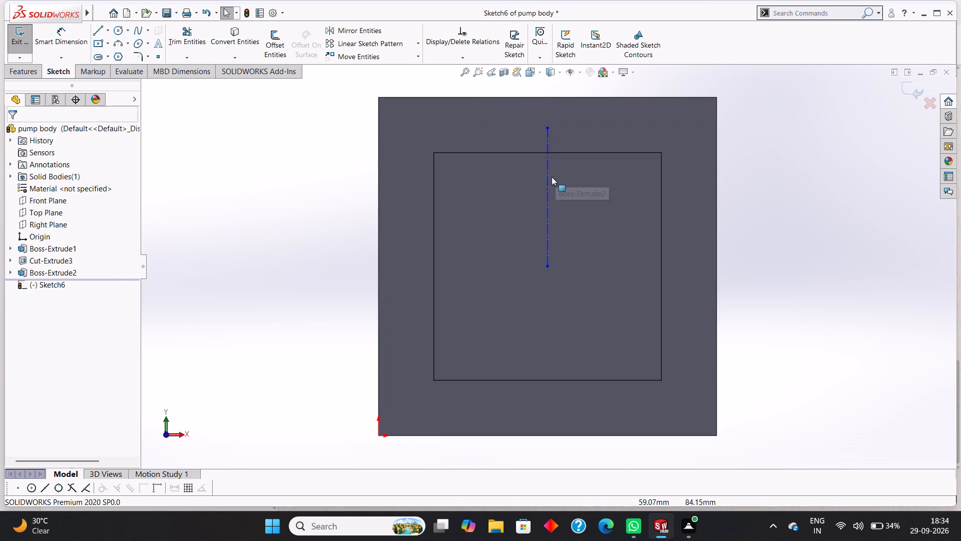
{"action": "middle_click_drag", "start_coordinate": [820, 275], "coordinate": [826, 188]}
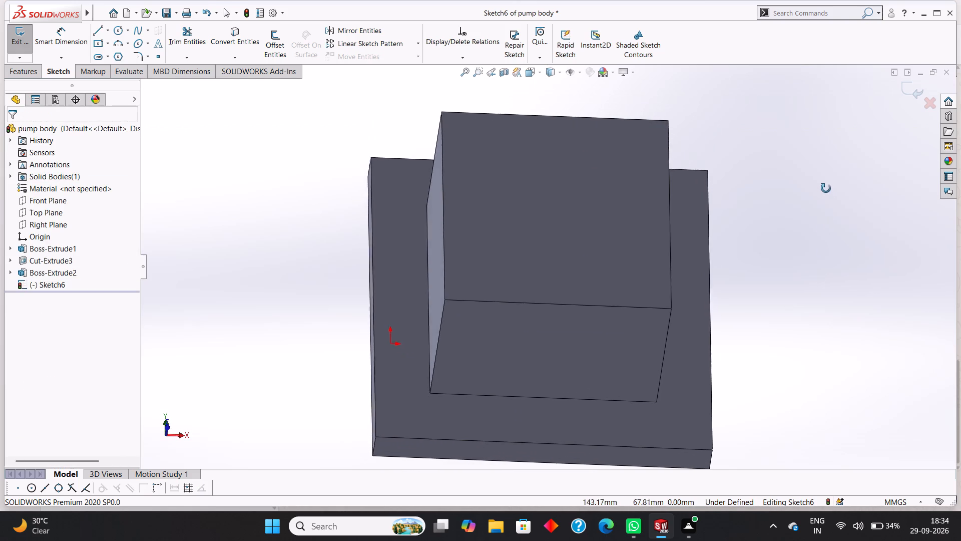
{"action": "middle_click_drag", "start_coordinate": [826, 188], "coordinate": [822, 184]}
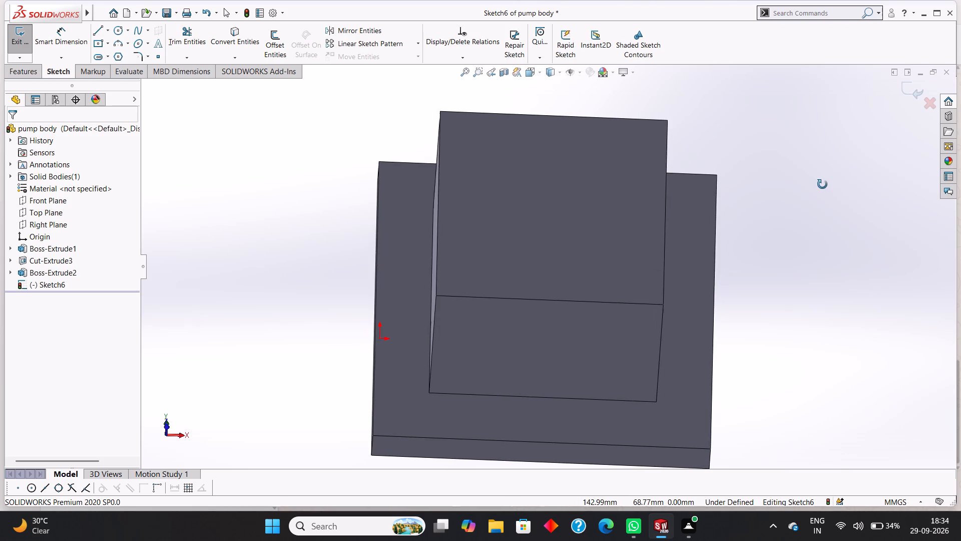
{"action": "middle_click_drag", "start_coordinate": [822, 184], "coordinate": [818, 182]}
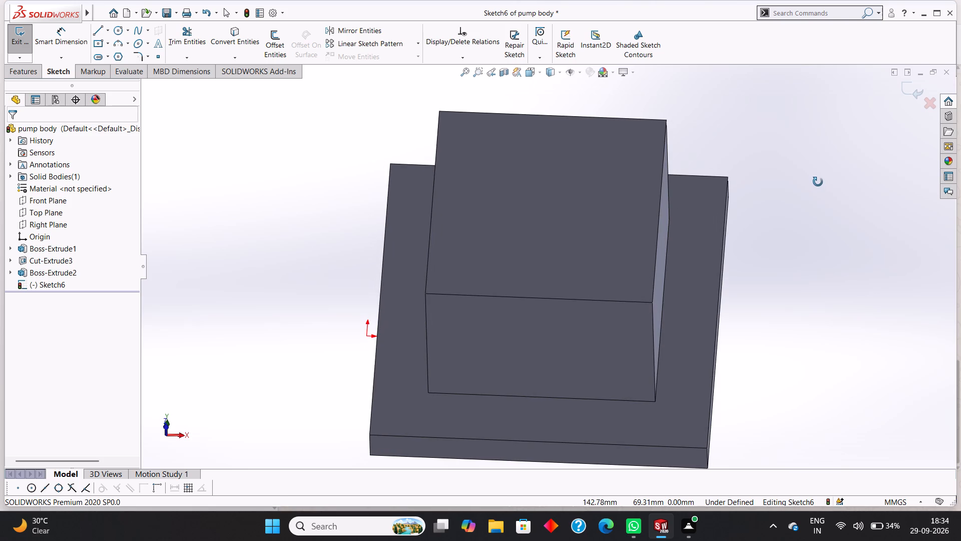
{"action": "middle_click_drag", "start_coordinate": [818, 182], "coordinate": [817, 176]}
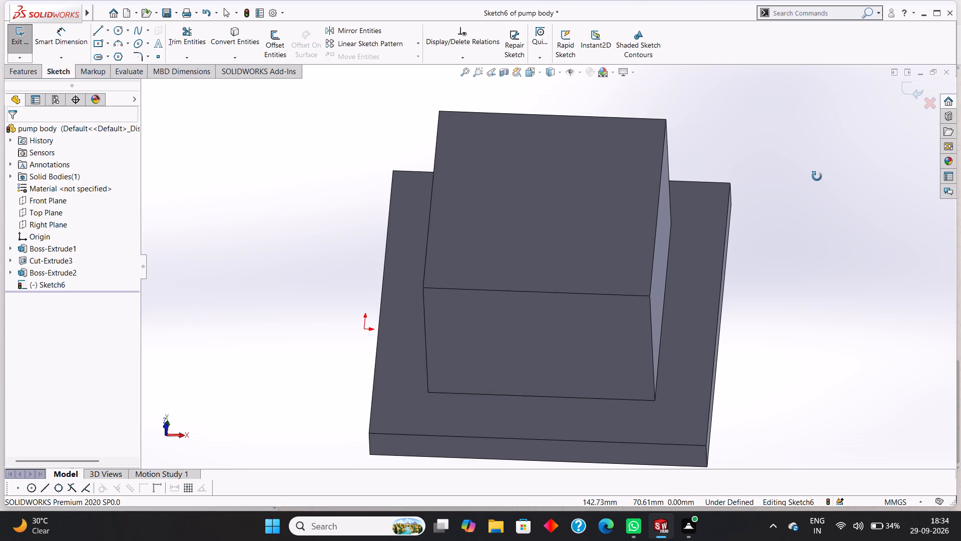
{"action": "middle_click_drag", "start_coordinate": [817, 176], "coordinate": [831, 185]}
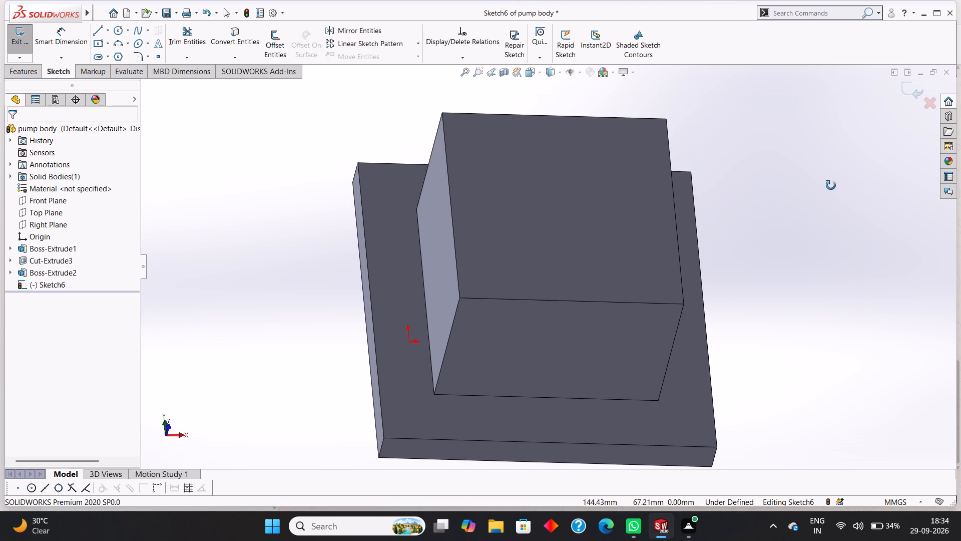
{"action": "middle_click_drag", "start_coordinate": [831, 185], "coordinate": [831, 187]}
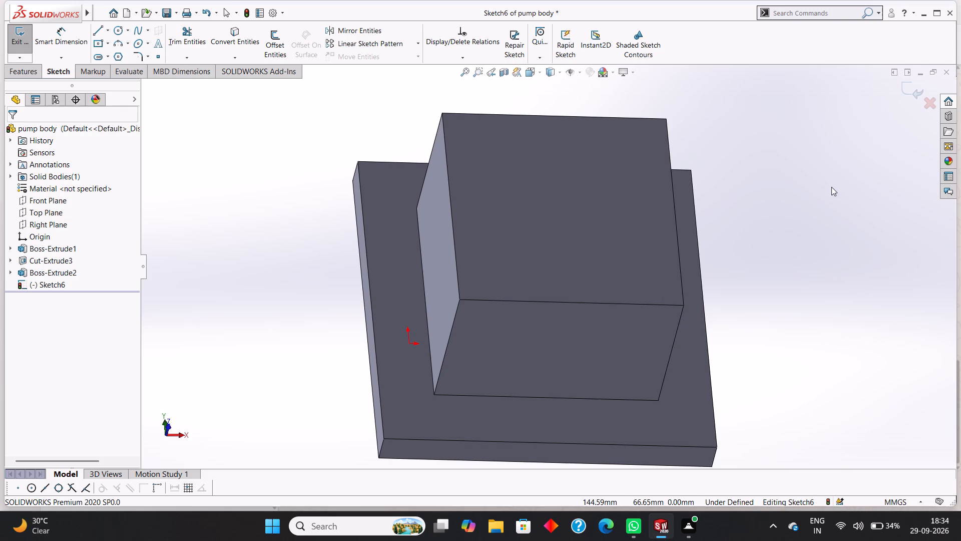
{"action": "key", "text": "Escape"}
{"action": "key", "text": "ctrl+z"}
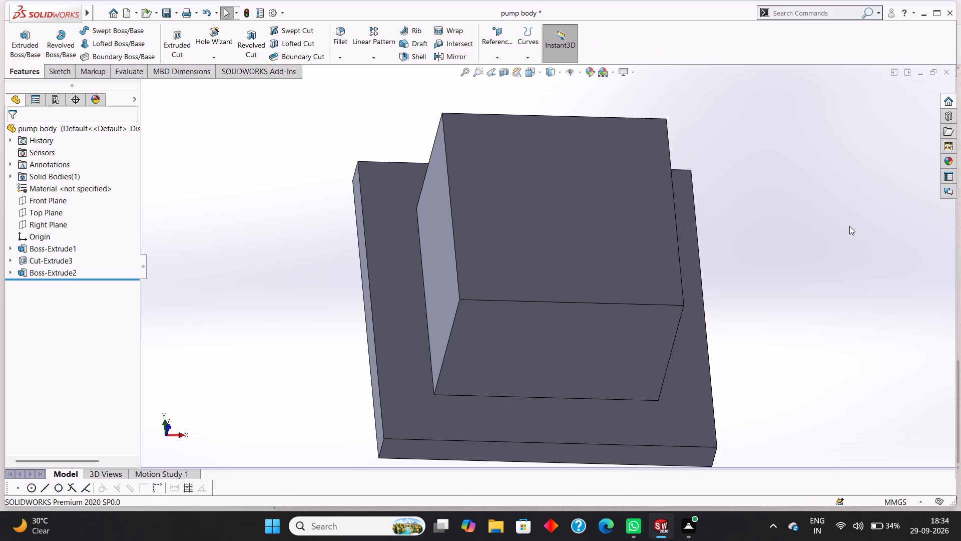
{"action": "key", "text": "ctrl+z"}
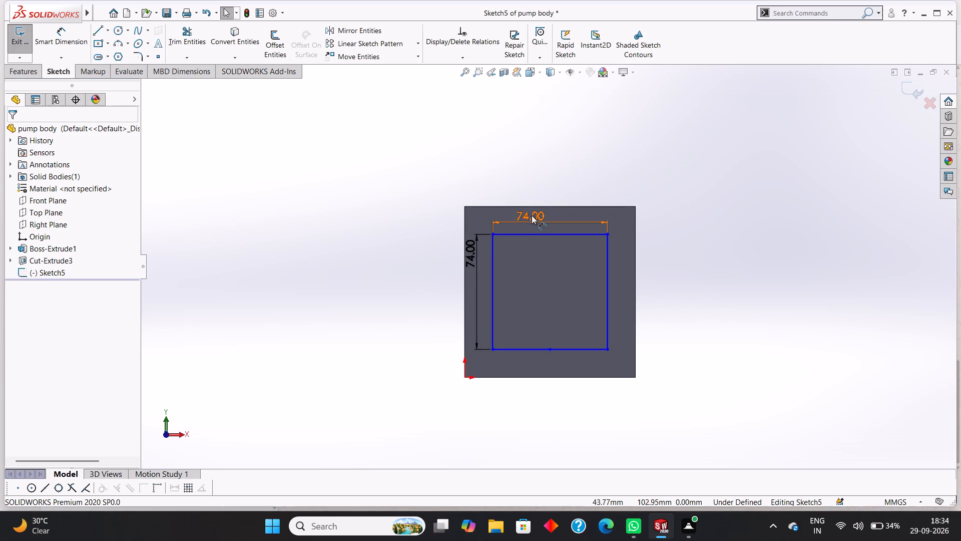
Set the sketched square's width and height to 90 mm each.
{"action": "double_click", "coordinate": [531, 214]}
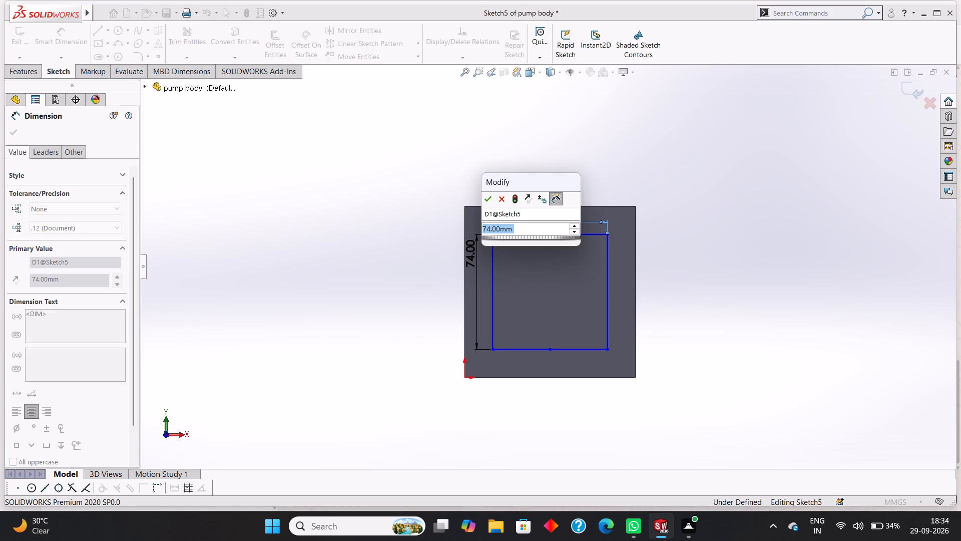
{"action": "key", "text": "9"}
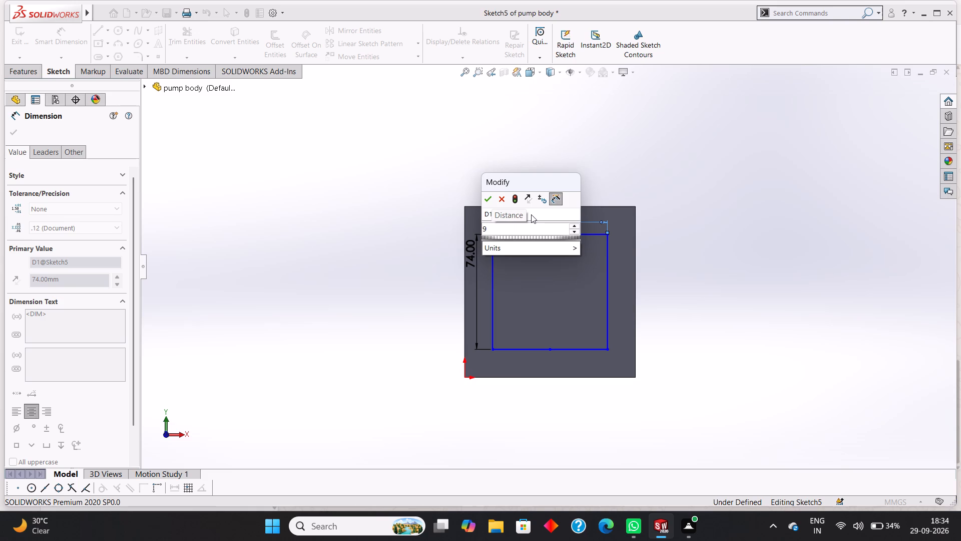
{"action": "key", "text": "0"}
{"action": "key", "text": "Return"}
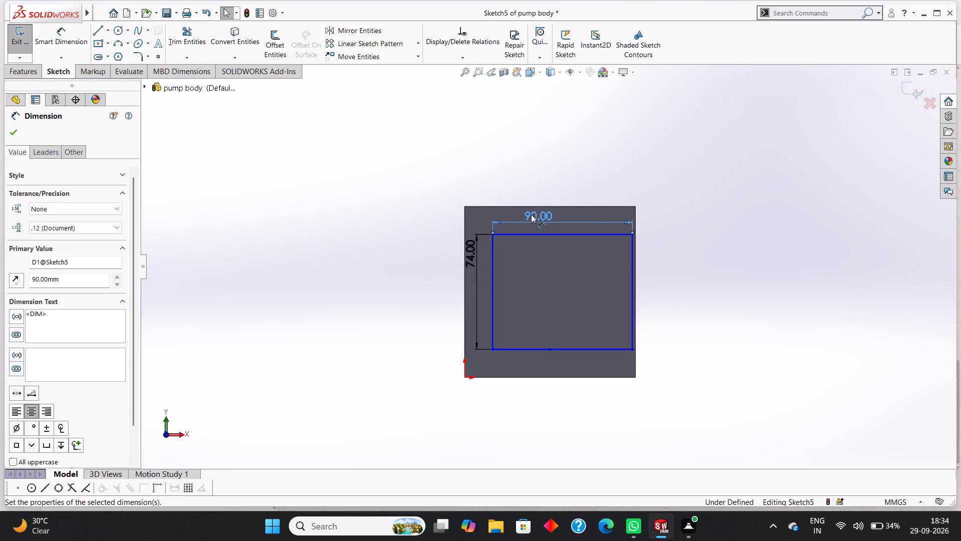
{"action": "double_click", "coordinate": [473, 256]}
{"action": "type", "text": "90"}
{"action": "key", "text": "Return"}
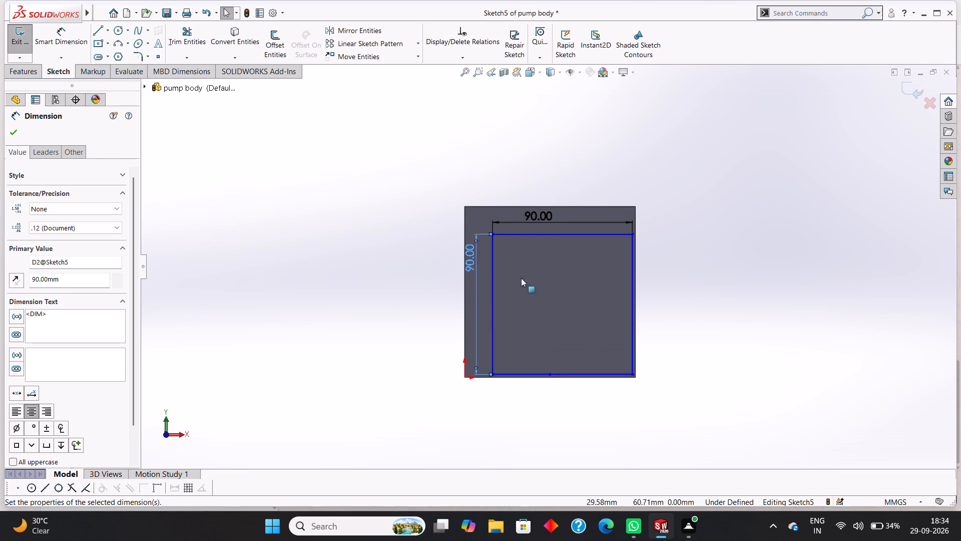
{"action": "left_click", "coordinate": [10, 132]}
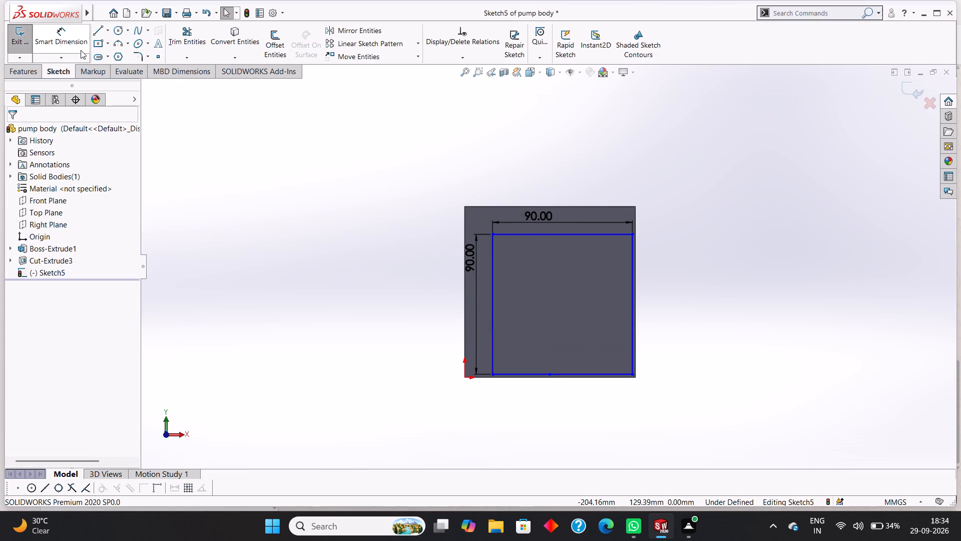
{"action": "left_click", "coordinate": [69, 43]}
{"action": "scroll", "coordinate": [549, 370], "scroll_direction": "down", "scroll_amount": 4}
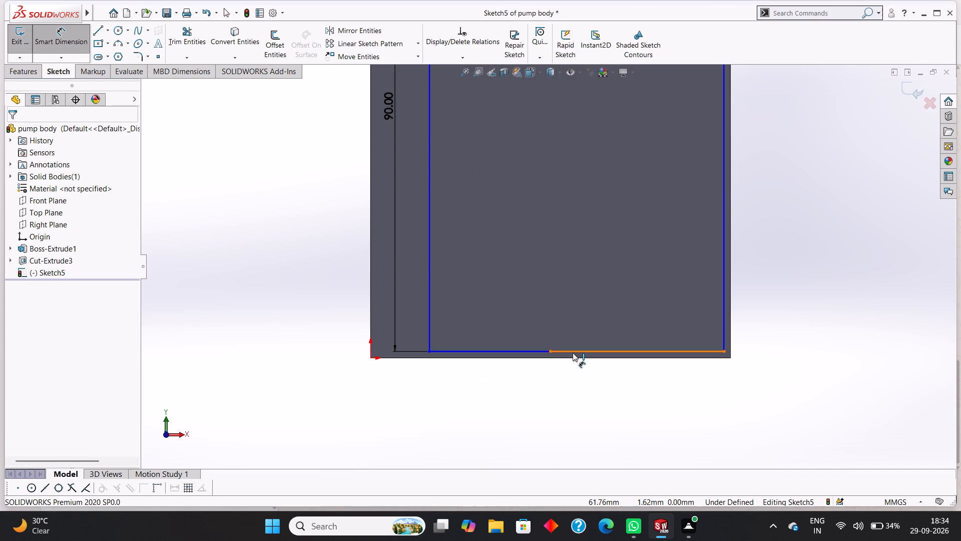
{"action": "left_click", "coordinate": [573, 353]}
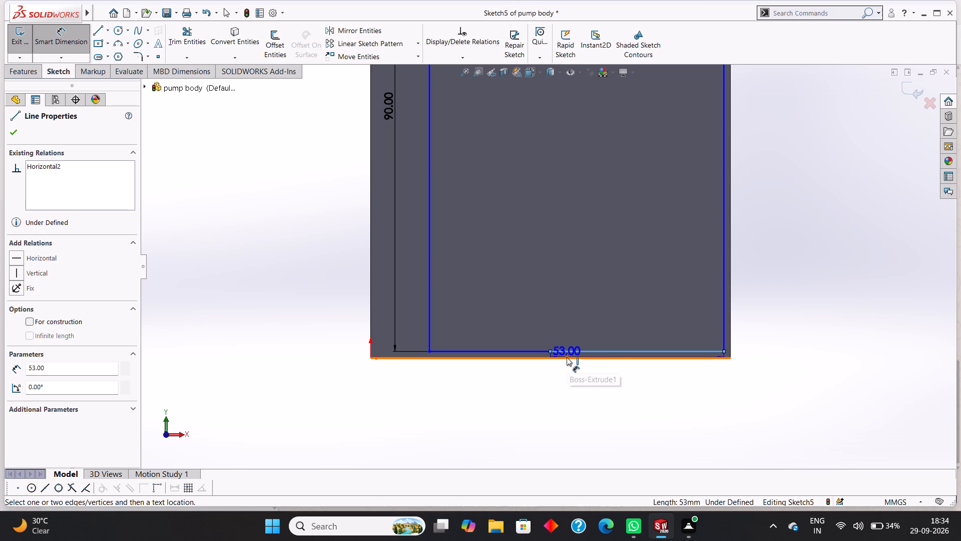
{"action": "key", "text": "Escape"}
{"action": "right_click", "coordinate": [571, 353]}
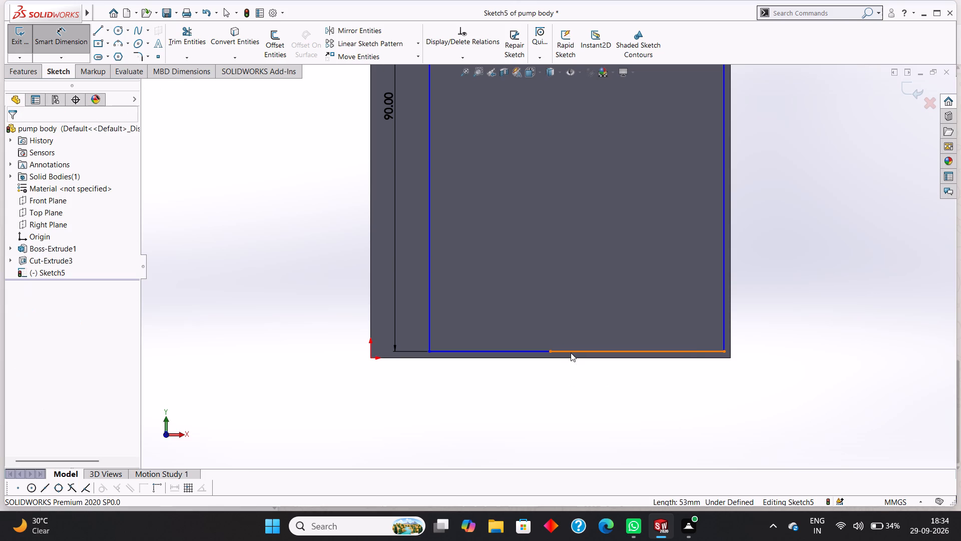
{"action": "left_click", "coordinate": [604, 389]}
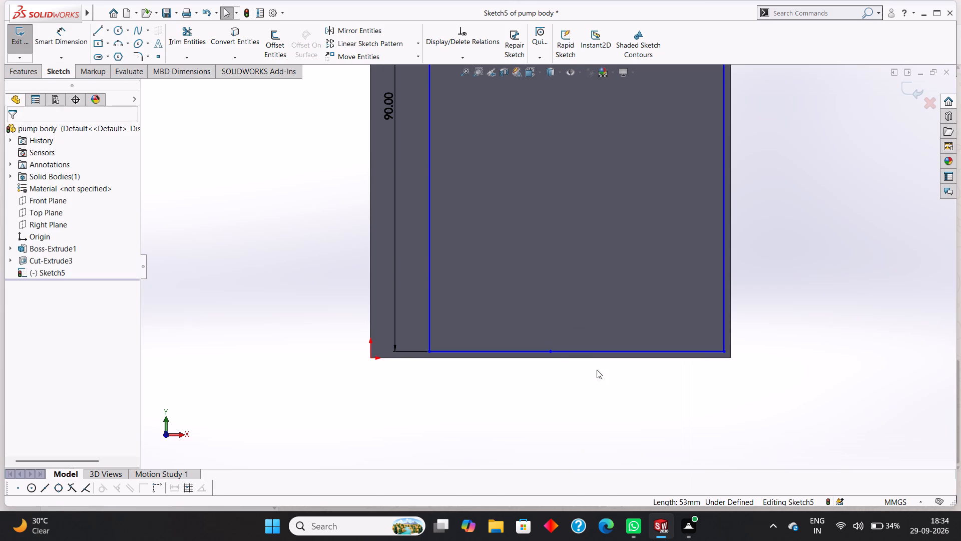
Replace the two line segments of the square's bottom side with one horizontal line joining its lower corners.
{"action": "right_click", "coordinate": [597, 353]}
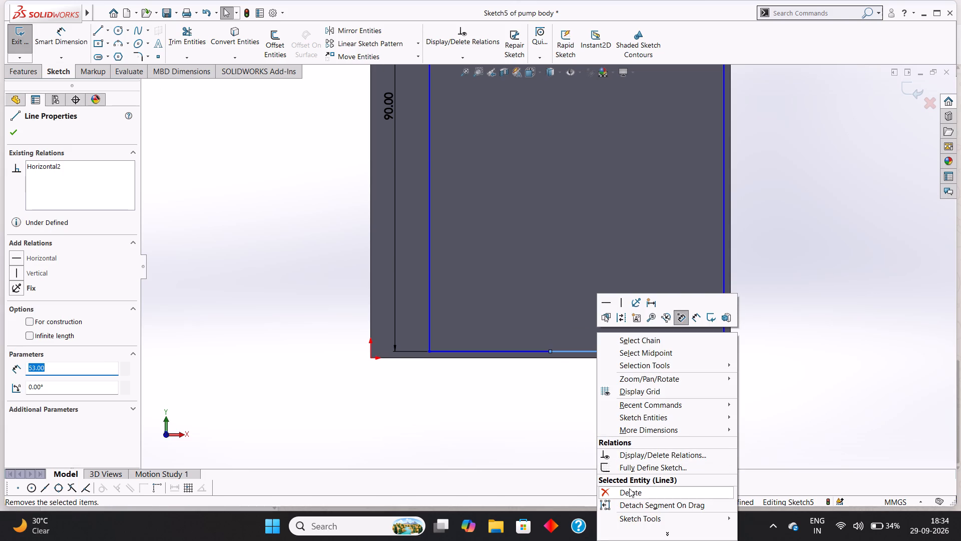
{"action": "left_click", "coordinate": [629, 488]}
{"action": "right_click", "coordinate": [536, 354]}
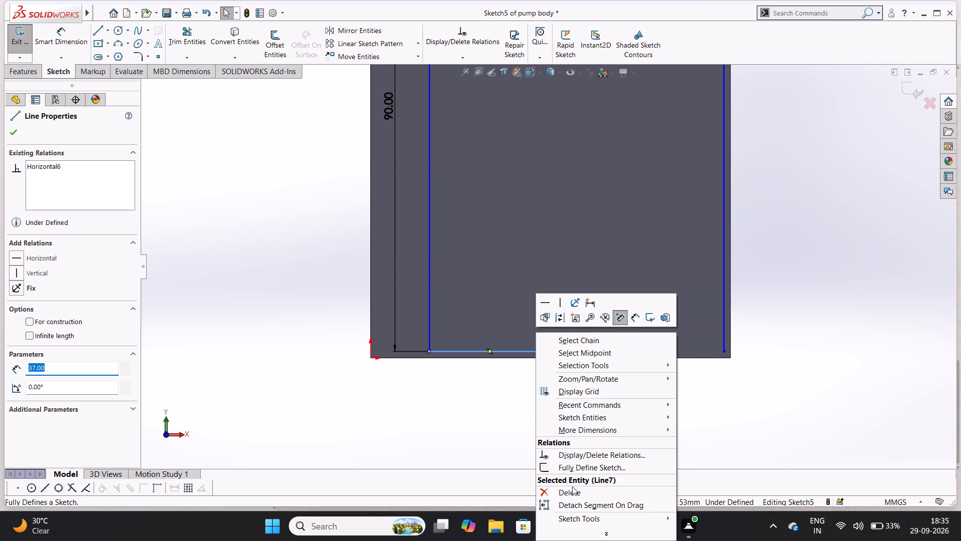
{"action": "left_click", "coordinate": [574, 492]}
{"action": "left_click", "coordinate": [99, 28]}
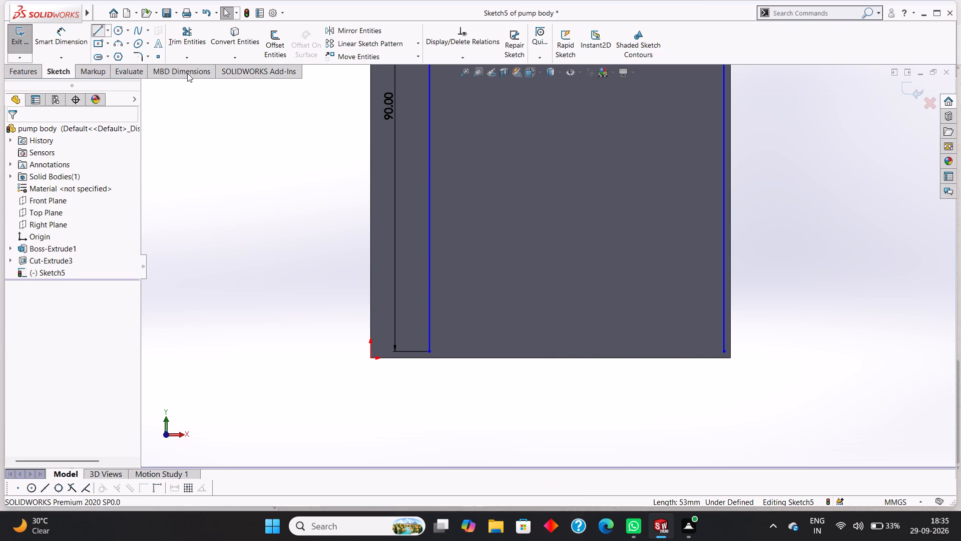
{"action": "left_click", "coordinate": [429, 351]}
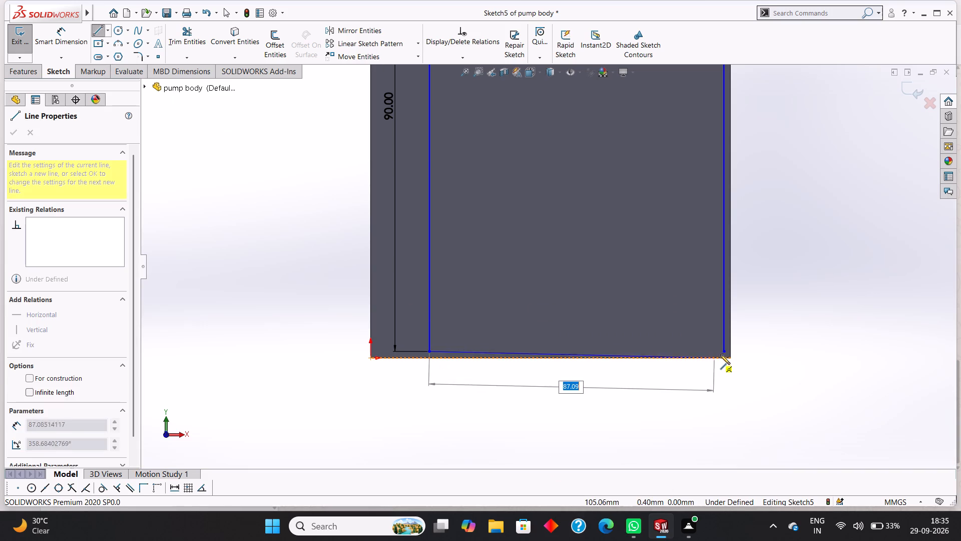
{"action": "left_click", "coordinate": [723, 354]}
{"action": "right_click", "coordinate": [769, 355]}
{"action": "left_click", "coordinate": [788, 361]}
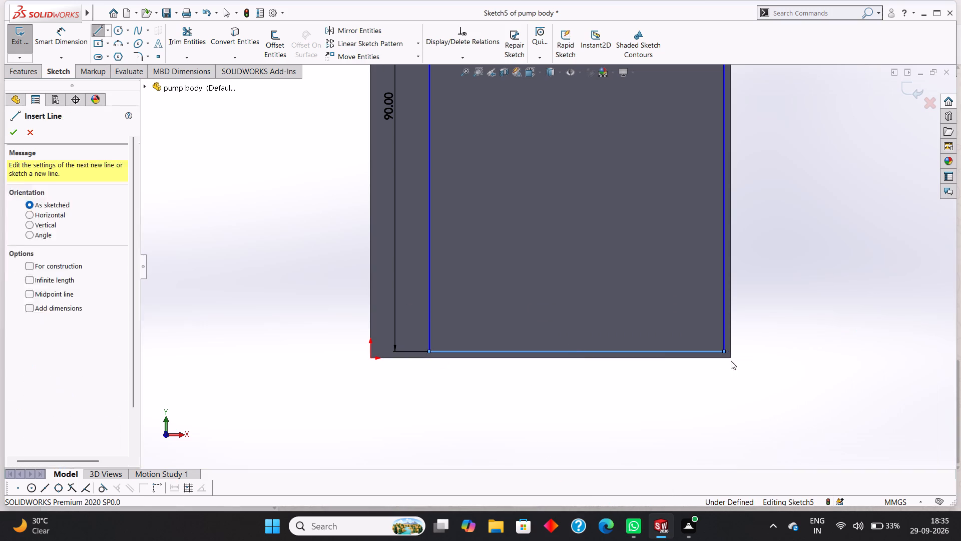
Dimension the distance from the square's bottom side to the plate's bottom edge as 10 mm.
{"action": "left_click", "coordinate": [58, 33]}
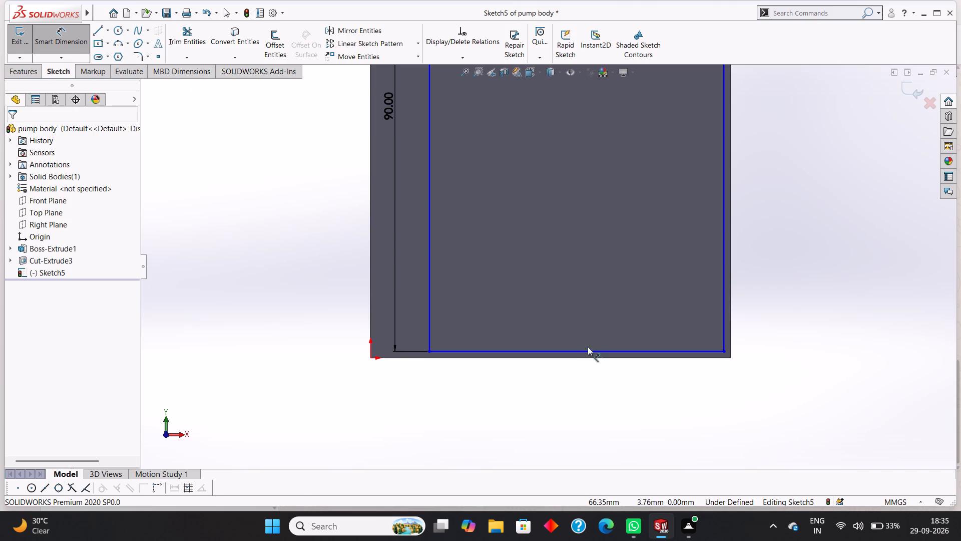
{"action": "left_click", "coordinate": [585, 357]}
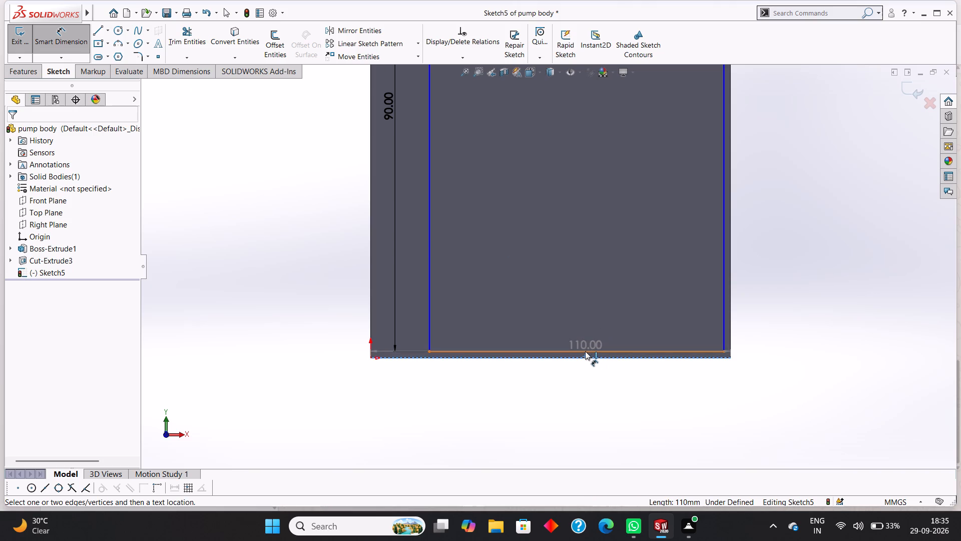
{"action": "left_click", "coordinate": [585, 351]}
{"action": "left_click", "coordinate": [411, 344]}
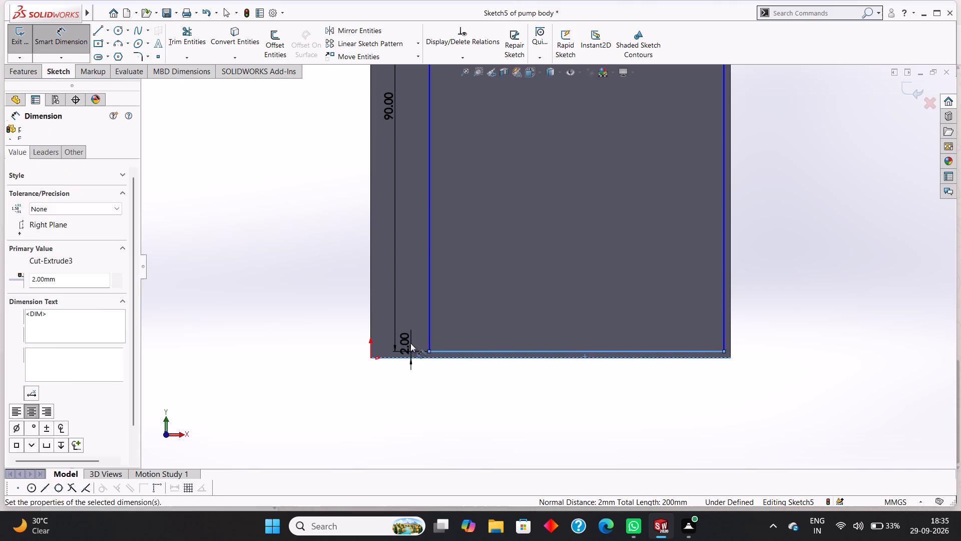
{"action": "type", "text": "90"}
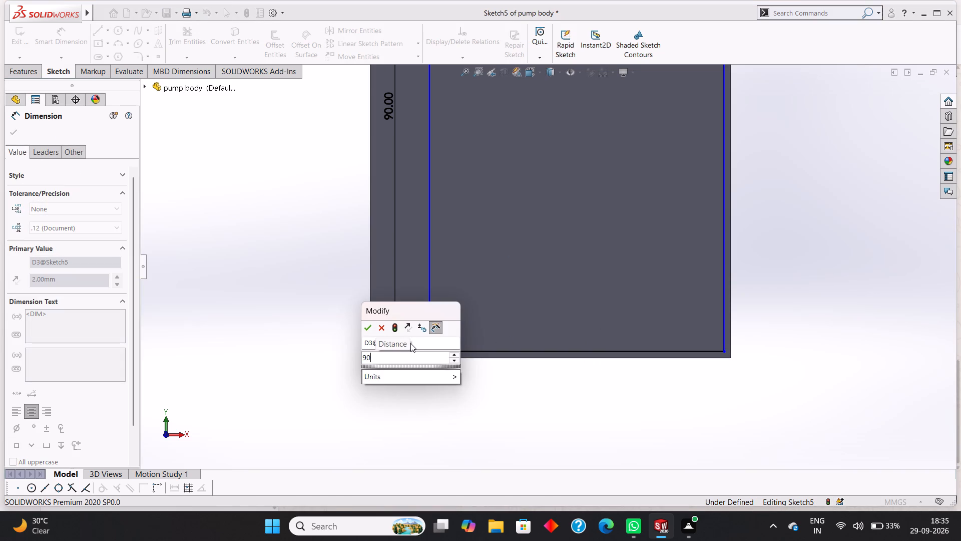
{"action": "key", "text": "BackSpace"}
{"action": "key", "text": "BackSpace"}
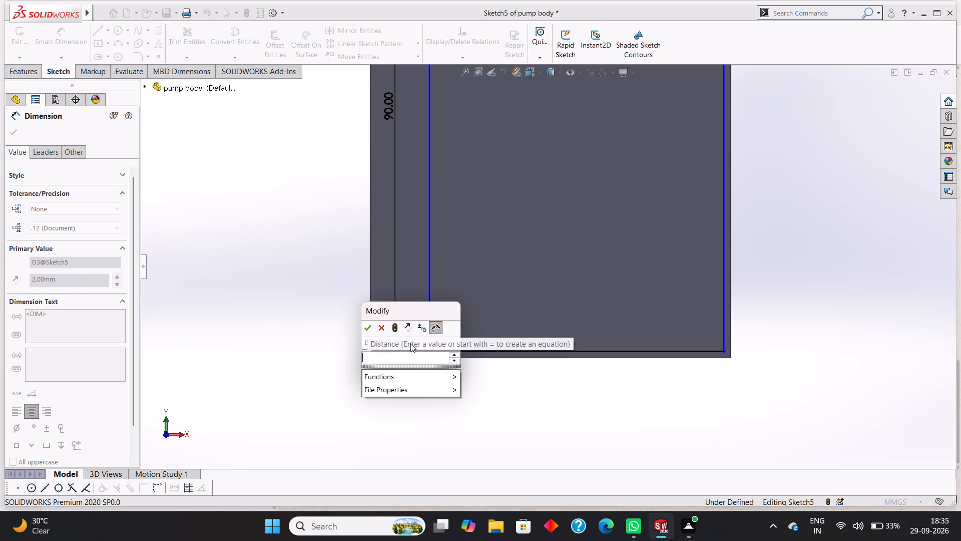
{"action": "type", "text": "10"}
{"action": "key", "text": "Return"}
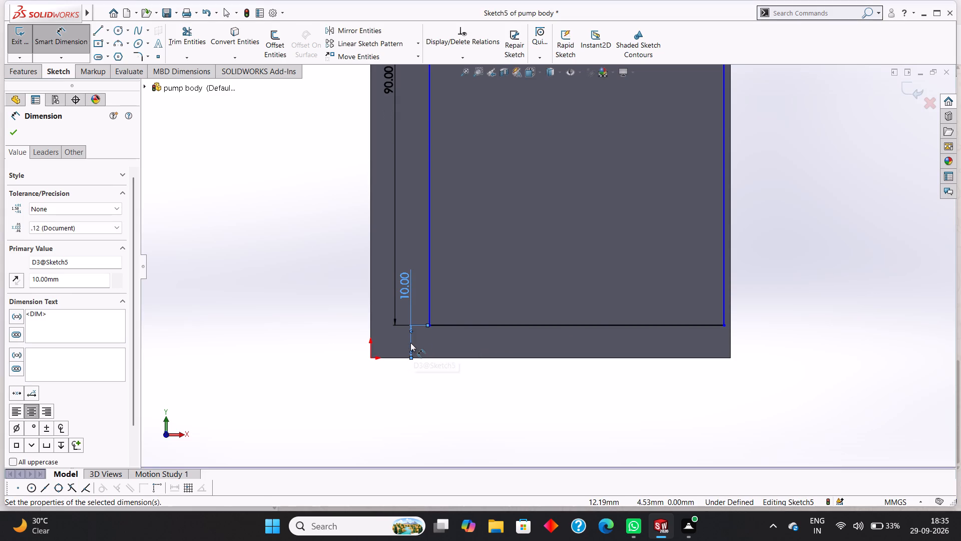
Dimension the distance from the square's left side to the plate's left edge as 10 mm.
{"action": "scroll", "coordinate": [759, 294], "scroll_direction": "down", "scroll_amount": 1}
{"action": "scroll", "coordinate": [738, 296], "scroll_direction": "up", "scroll_amount": 2}
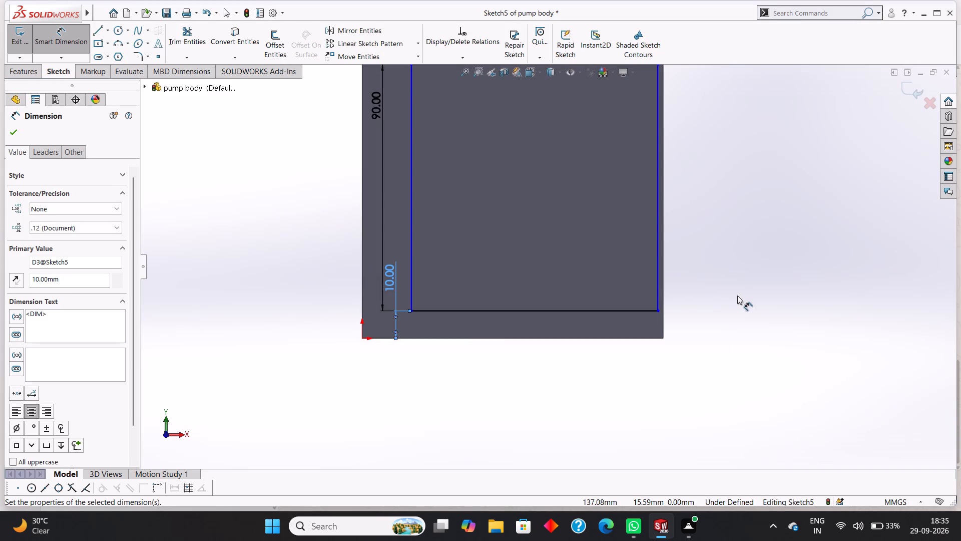
{"action": "scroll", "coordinate": [737, 296], "scroll_direction": "up", "scroll_amount": 2}
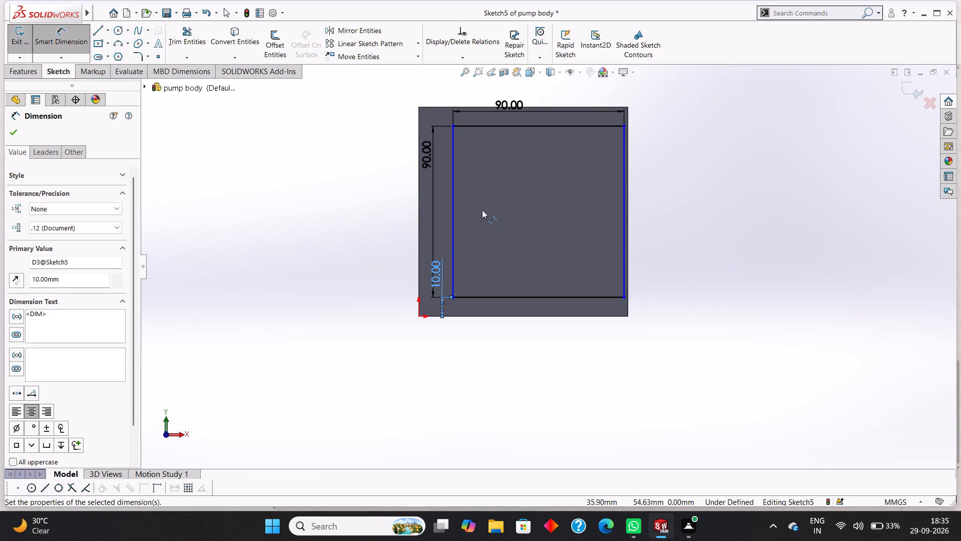
{"action": "left_click", "coordinate": [452, 187]}
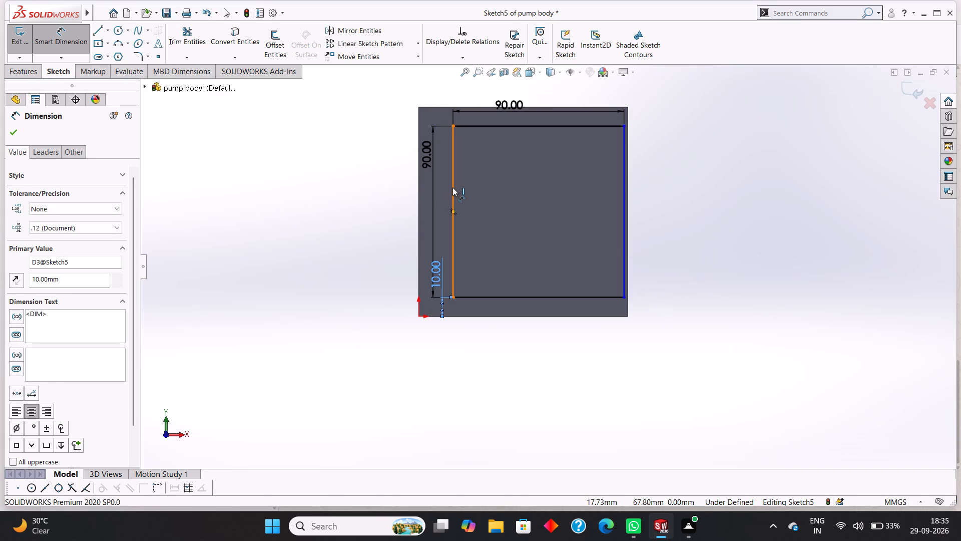
{"action": "left_click", "coordinate": [419, 183]}
{"action": "left_click", "coordinate": [432, 190]}
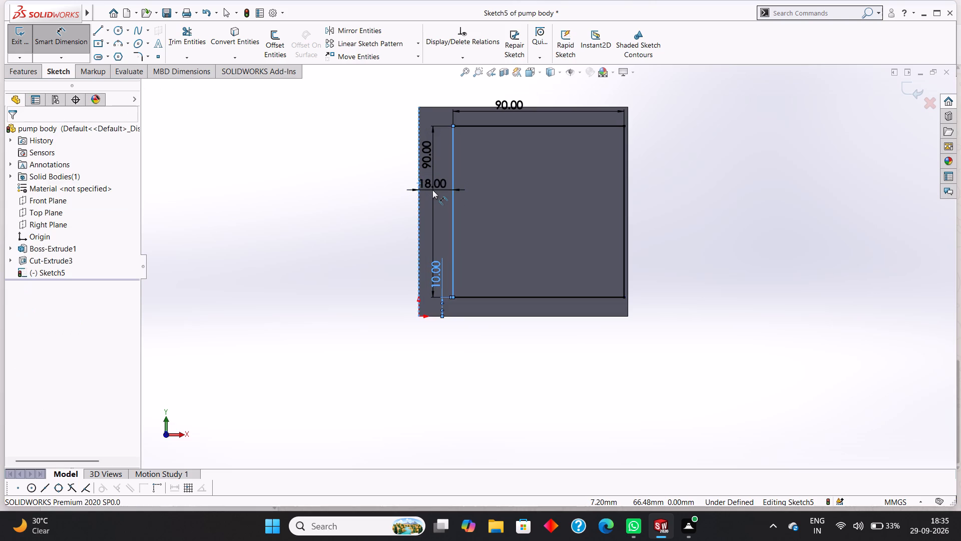
{"action": "type", "text": "10"}
{"action": "key", "text": "Return"}
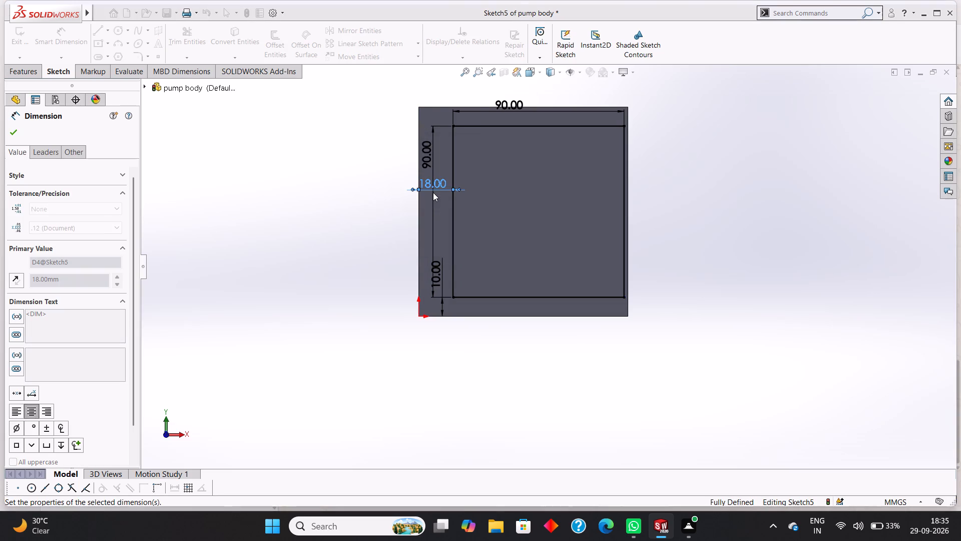
{"action": "left_click", "coordinate": [8, 136]}
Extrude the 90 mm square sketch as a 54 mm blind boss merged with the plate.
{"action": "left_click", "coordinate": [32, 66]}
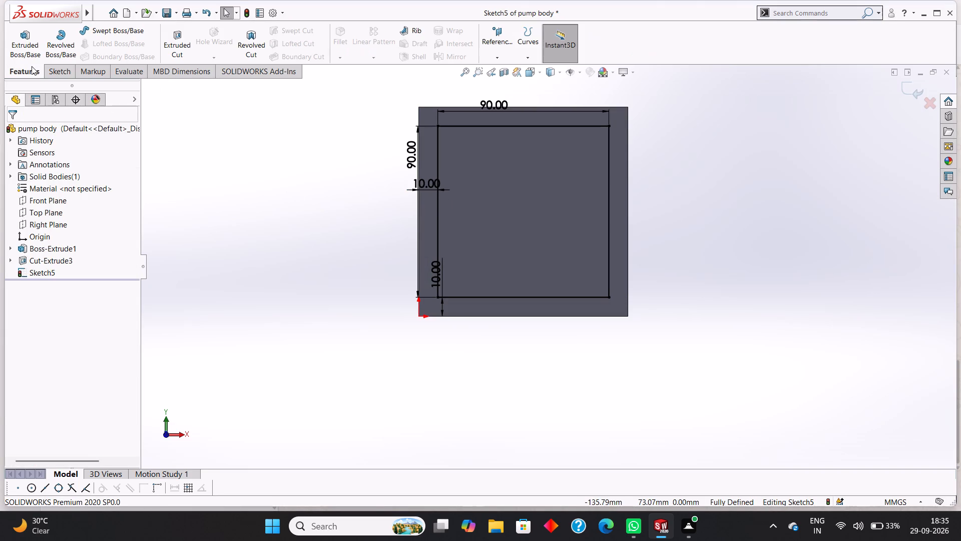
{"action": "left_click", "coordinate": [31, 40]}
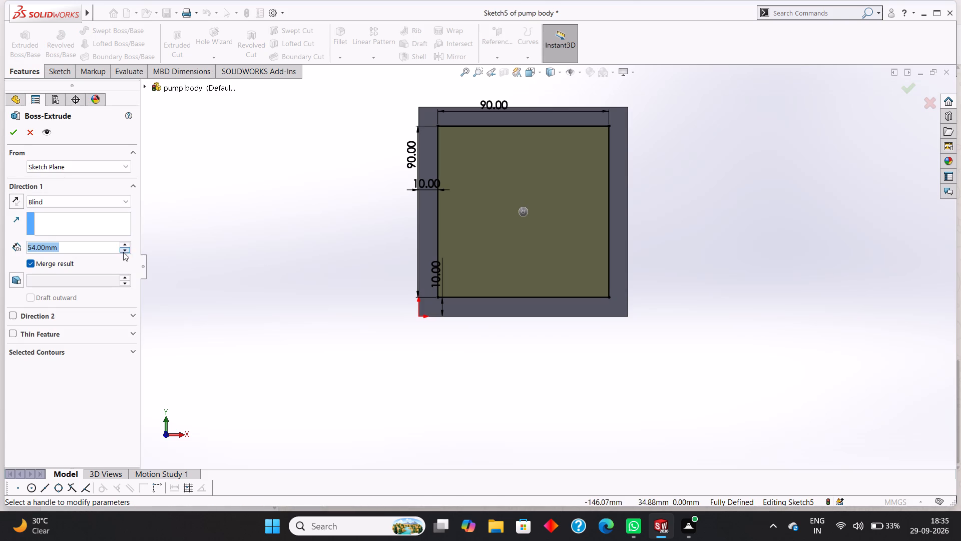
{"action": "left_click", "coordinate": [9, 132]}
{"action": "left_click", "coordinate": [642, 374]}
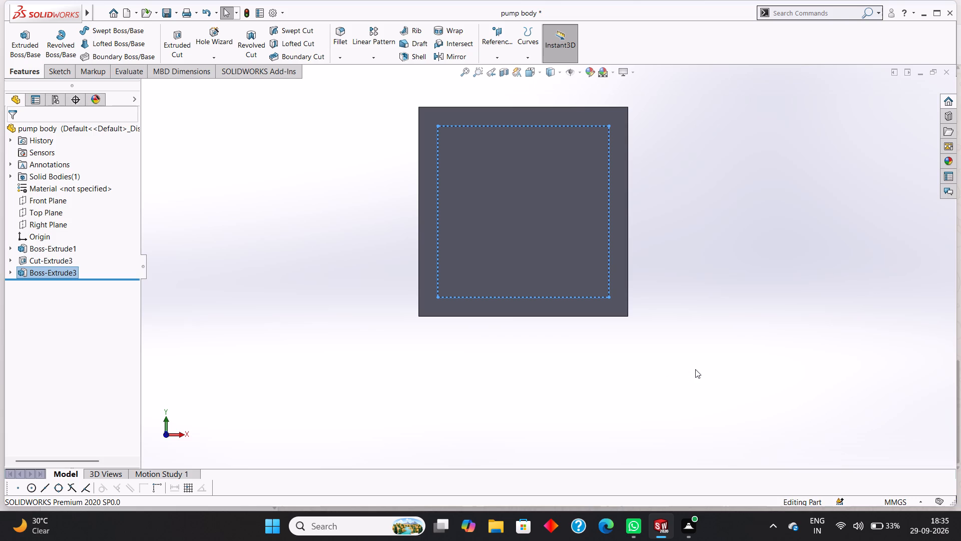
Examine the extruded block and the plate's rim around it from several angles.
{"action": "middle_click_drag", "start_coordinate": [712, 383], "coordinate": [712, 331]}
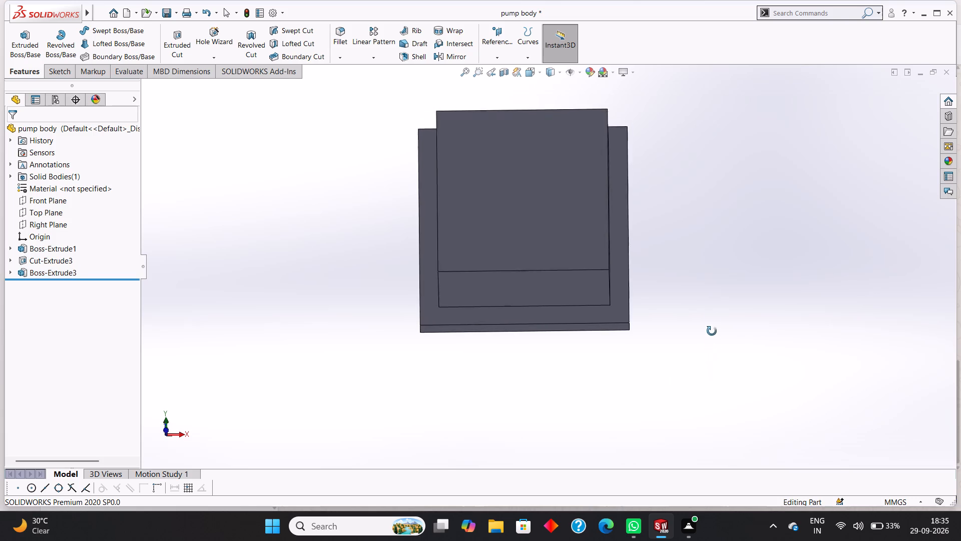
{"action": "middle_click_drag", "start_coordinate": [712, 331], "coordinate": [728, 267]}
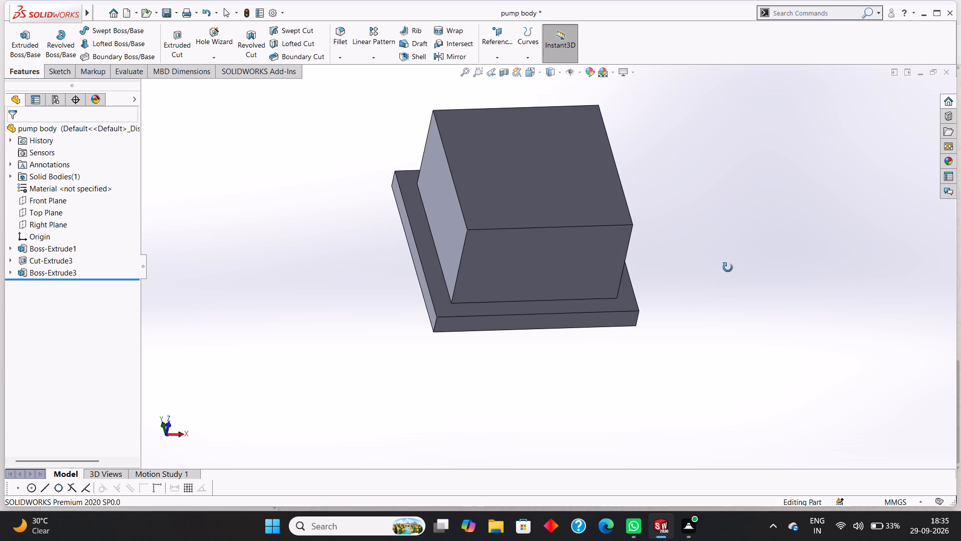
{"action": "middle_click_drag", "start_coordinate": [728, 267], "coordinate": [717, 282]}
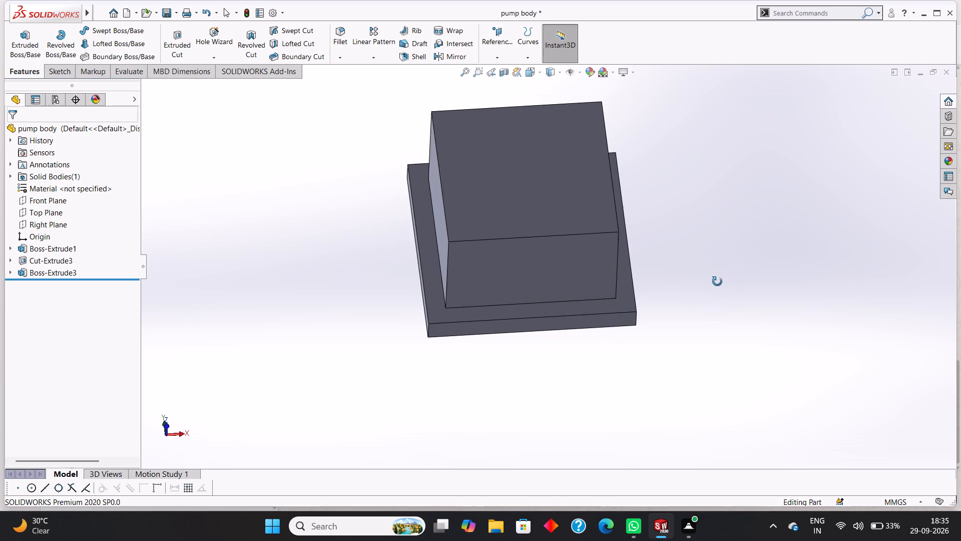
{"action": "middle_click_drag", "start_coordinate": [717, 282], "coordinate": [723, 282]}
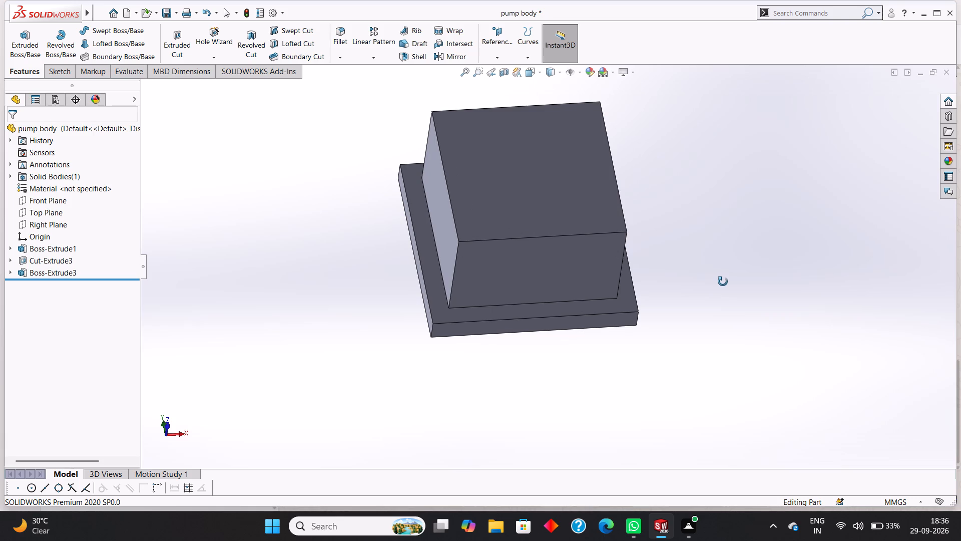
{"action": "middle_click_drag", "start_coordinate": [723, 282], "coordinate": [698, 292]}
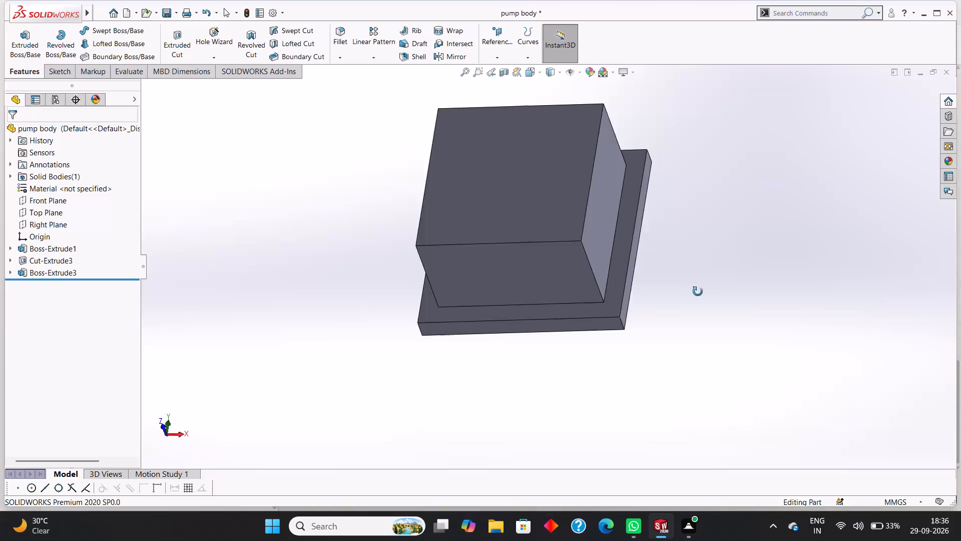
{"action": "middle_click_drag", "start_coordinate": [698, 292], "coordinate": [701, 291]}
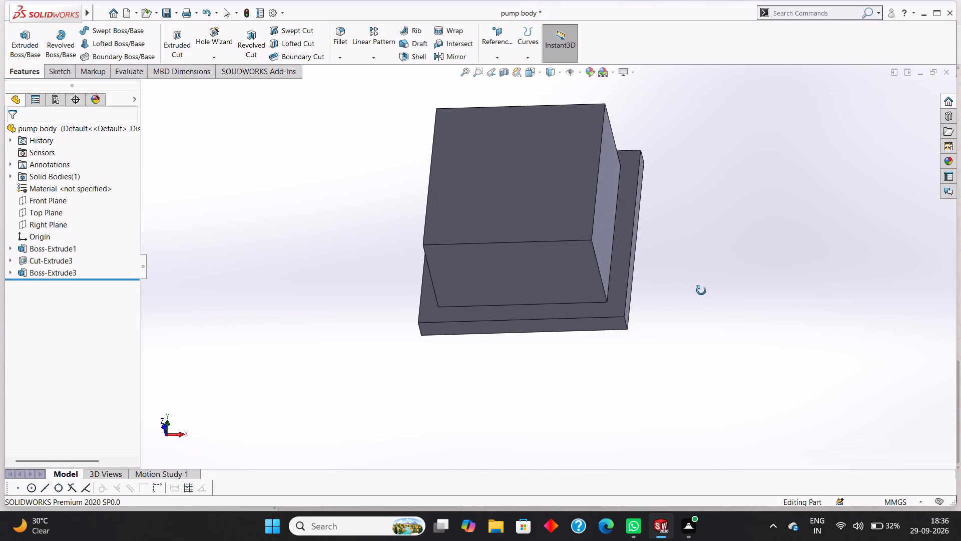
{"action": "middle_click_drag", "start_coordinate": [701, 291], "coordinate": [697, 293]}
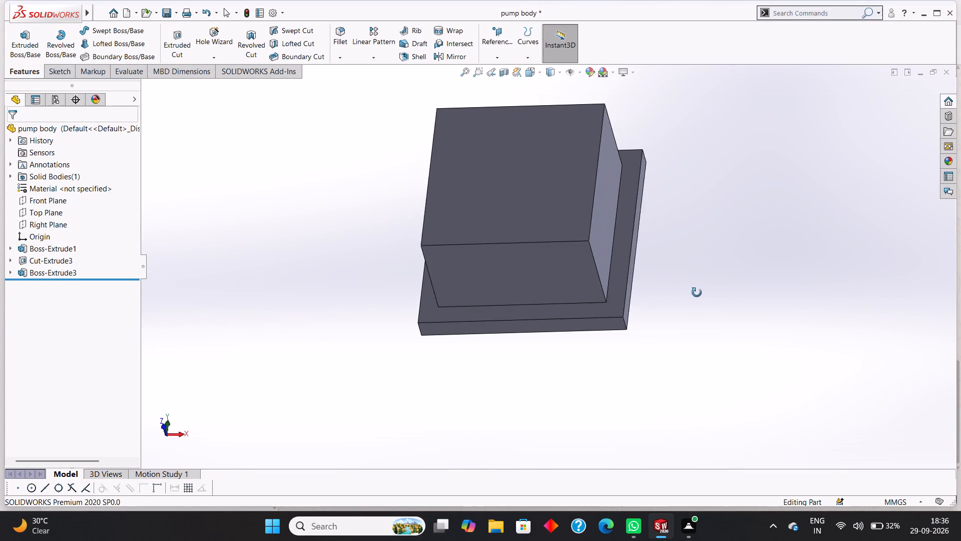
{"action": "middle_click_drag", "start_coordinate": [697, 293], "coordinate": [694, 292]}
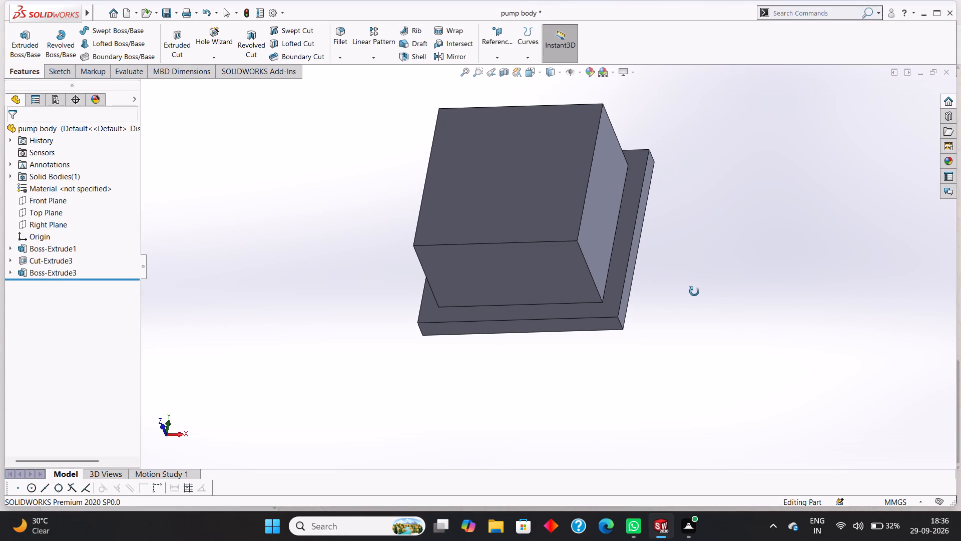
{"action": "middle_click_drag", "start_coordinate": [694, 292], "coordinate": [696, 293]}
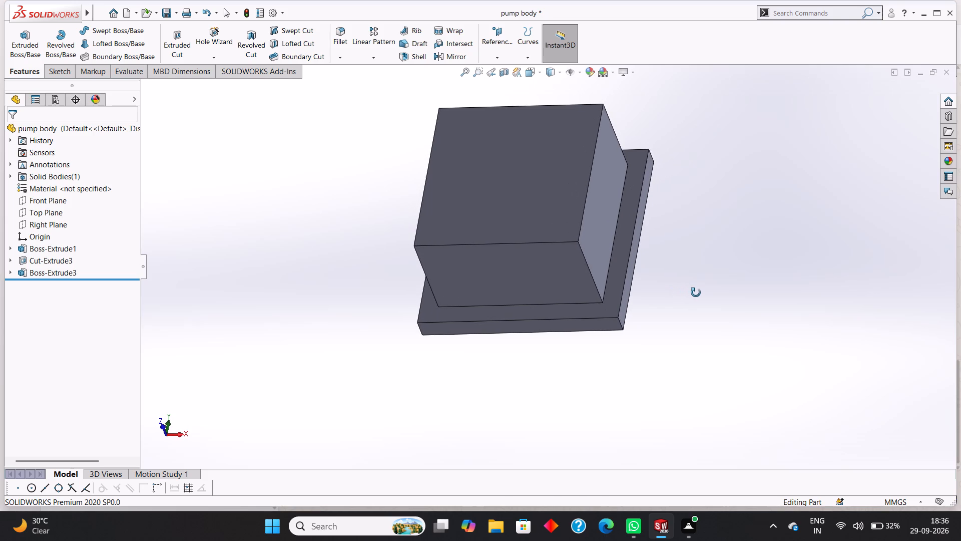
{"action": "middle_click_drag", "start_coordinate": [696, 293], "coordinate": [704, 294]}
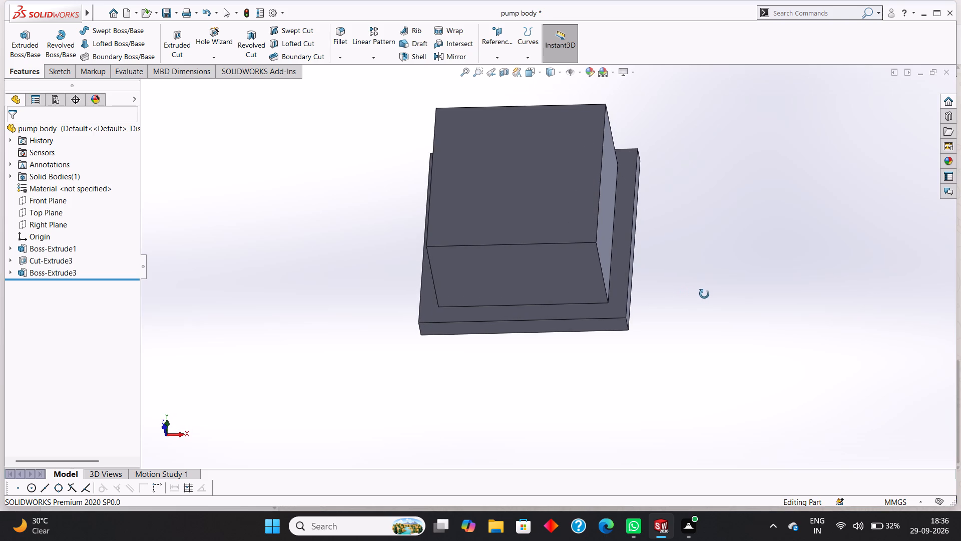
{"action": "middle_click_drag", "start_coordinate": [704, 294], "coordinate": [710, 298]}
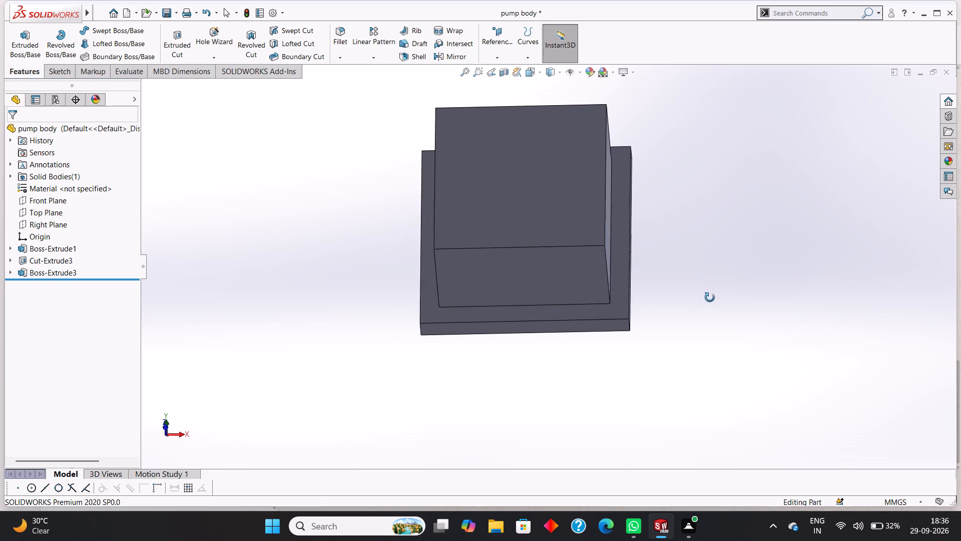
{"action": "middle_click_drag", "start_coordinate": [710, 298], "coordinate": [709, 299]}
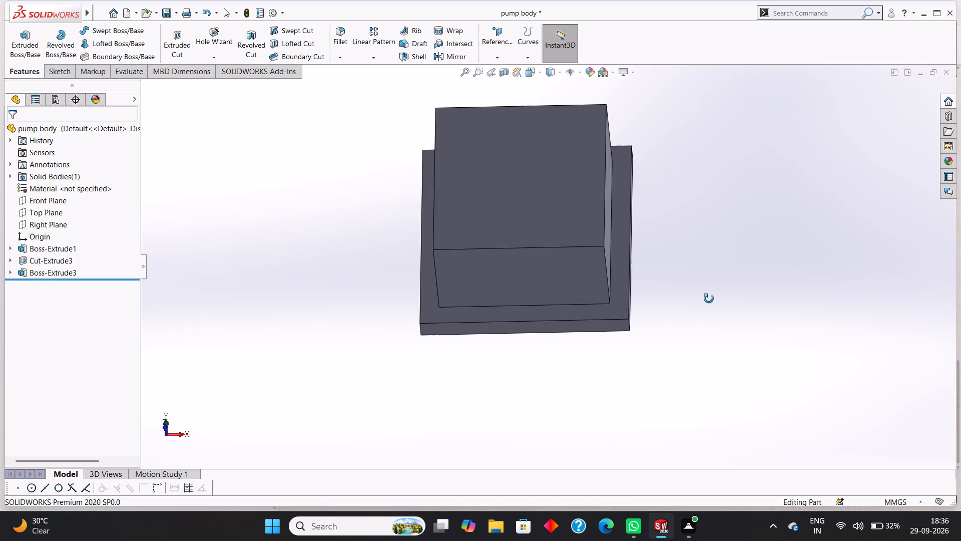
{"action": "middle_click_drag", "start_coordinate": [709, 299], "coordinate": [735, 299]}
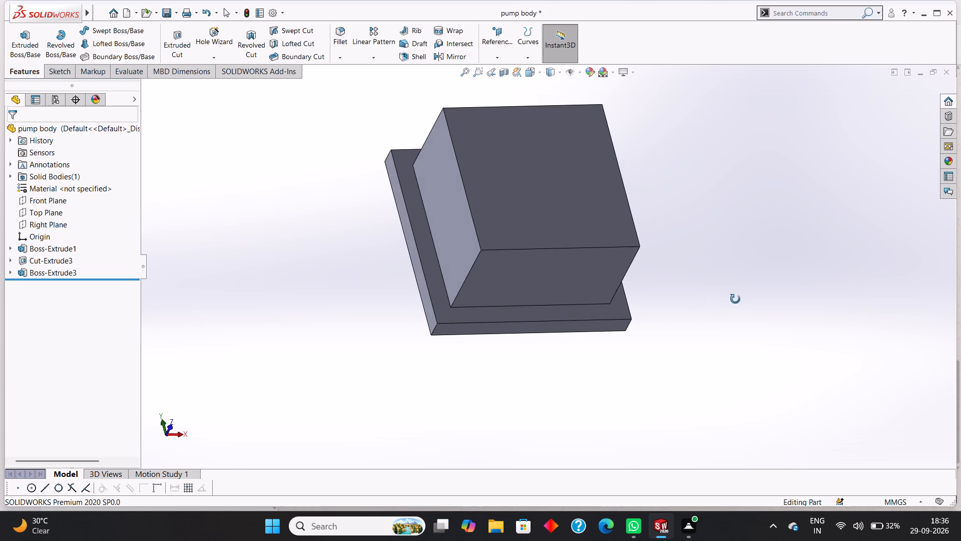
{"action": "middle_click_drag", "start_coordinate": [735, 299], "coordinate": [715, 302]}
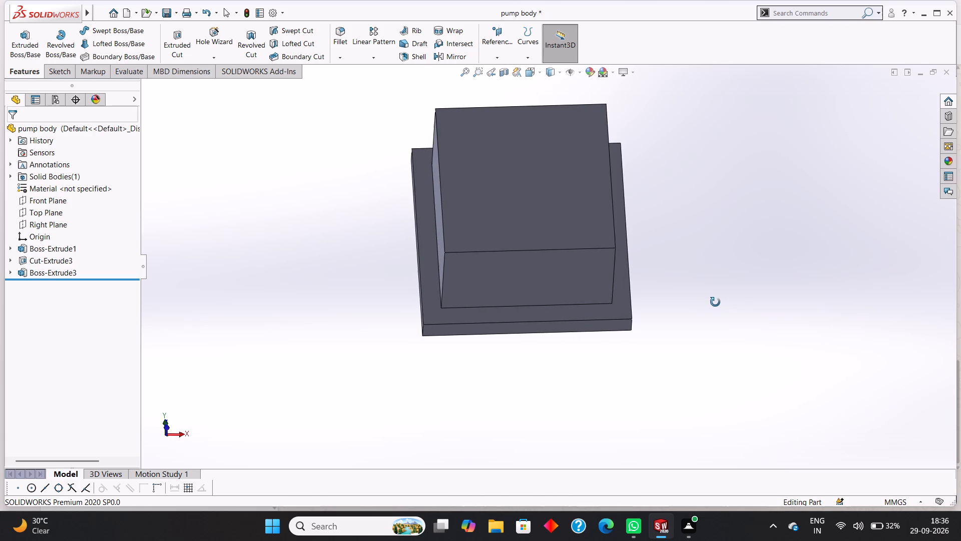
{"action": "middle_click_drag", "start_coordinate": [715, 302], "coordinate": [714, 301]}
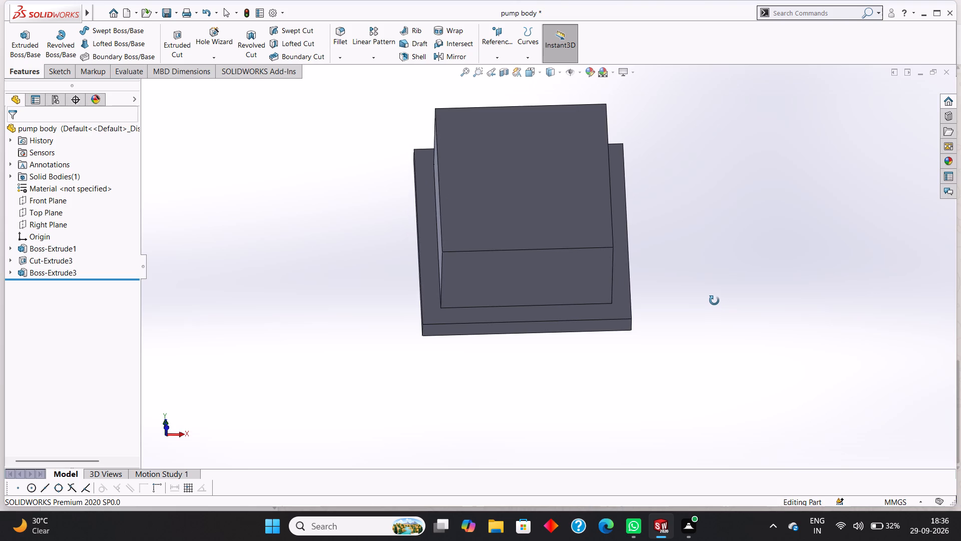
{"action": "middle_click_drag", "start_coordinate": [714, 301], "coordinate": [713, 300]}
{"action": "scroll", "coordinate": [713, 300], "scroll_direction": "up", "scroll_amount": 4}
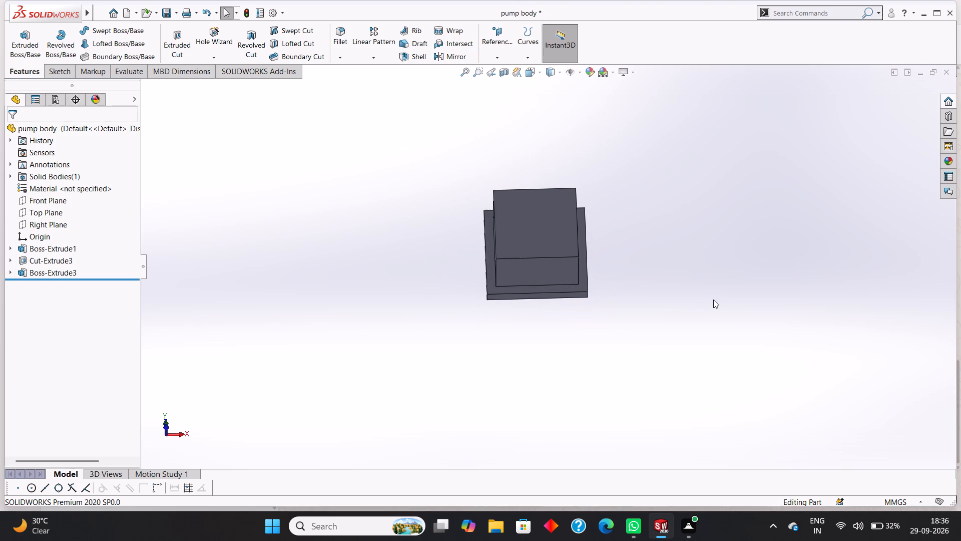
{"action": "scroll", "coordinate": [713, 300], "scroll_direction": "up", "scroll_amount": 2}
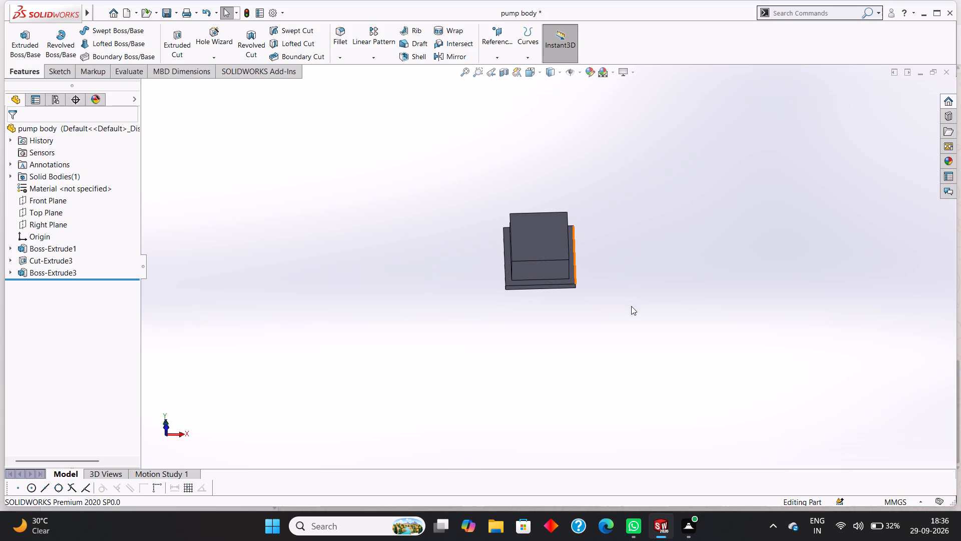
Undo the block's extrusion and the preceding sketch edits, back to the square with 74 mm width and height.
{"action": "key", "text": "Escape"}
{"action": "key", "text": "ctrl+z"}
{"action": "key", "text": "ctrl+z"}
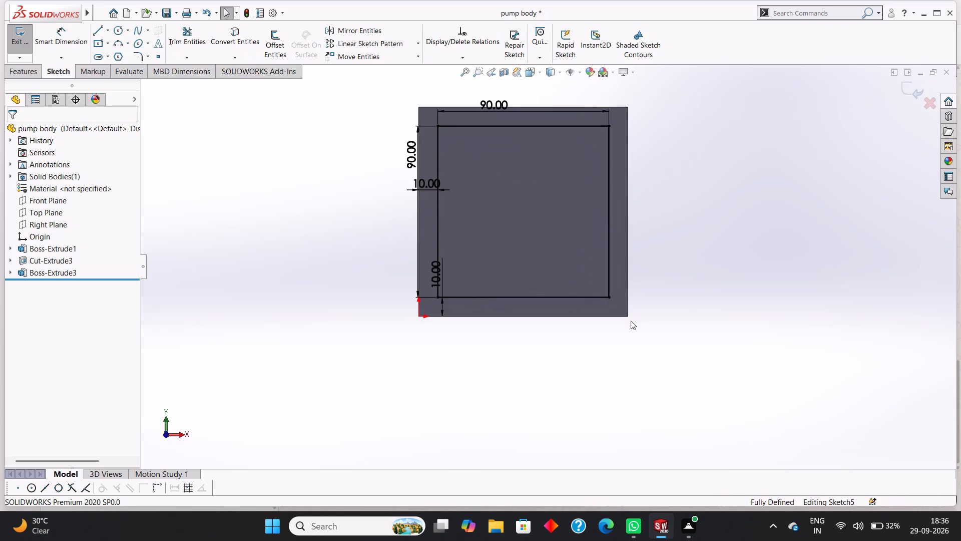
{"action": "key", "text": "ctrl+z"}
{"action": "key", "text": "ctrl+z"}
{"action": "key", "text": "ctrl+z"}
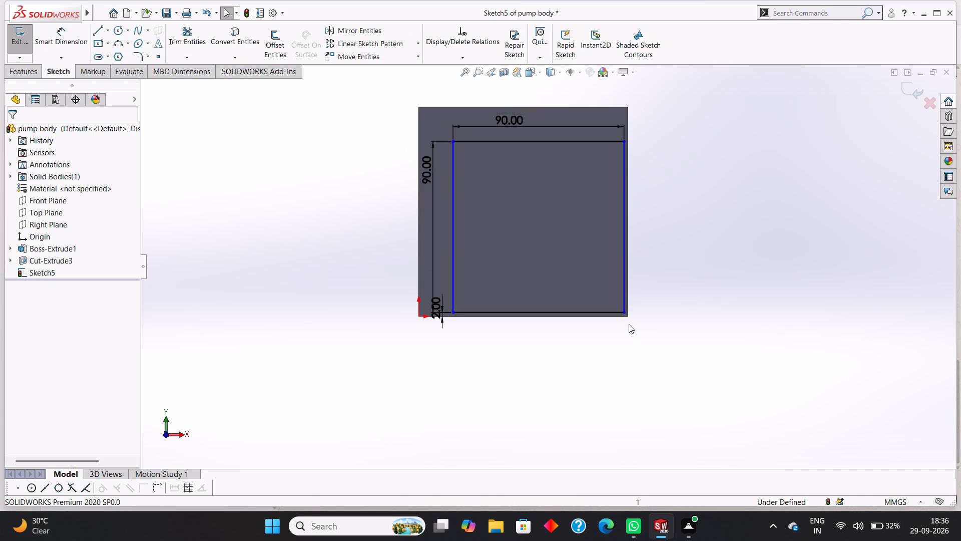
{"action": "key", "text": "ctrl+z"}
{"action": "key", "text": "ctrl+z"}
{"action": "key", "text": "ctrl+z"}
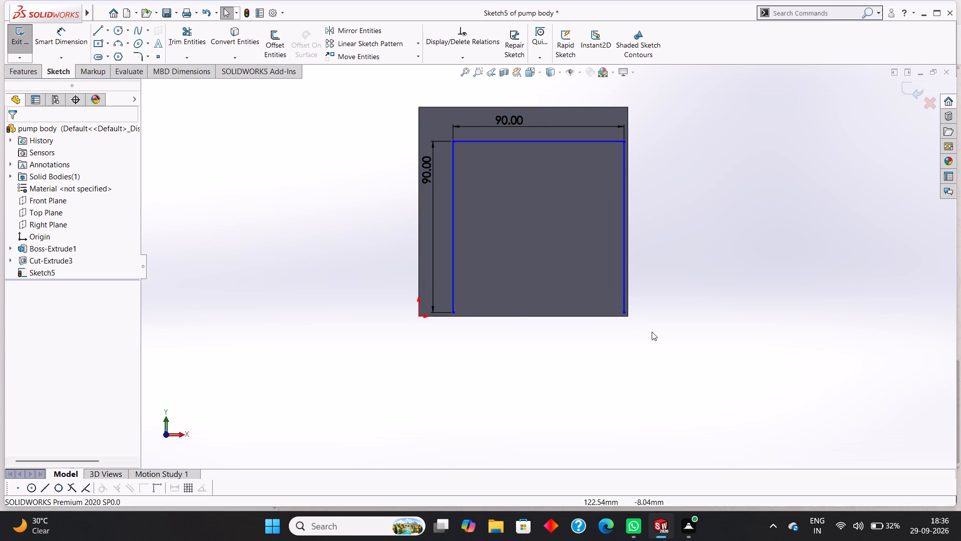
{"action": "key", "text": "ctrl+z"}
{"action": "key", "text": "ctrl+z"}
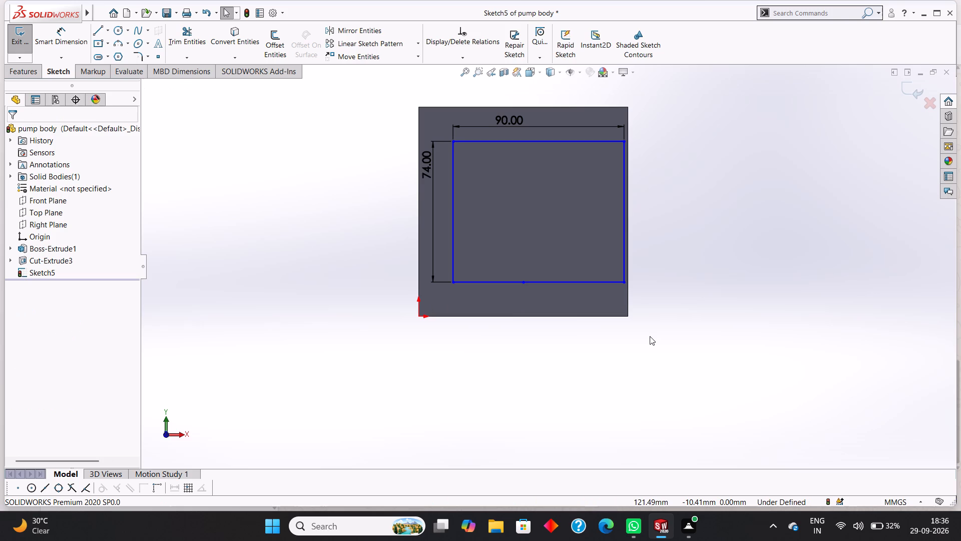
{"action": "key", "text": "ctrl+z"}
{"action": "key", "text": "ctrl+z"}
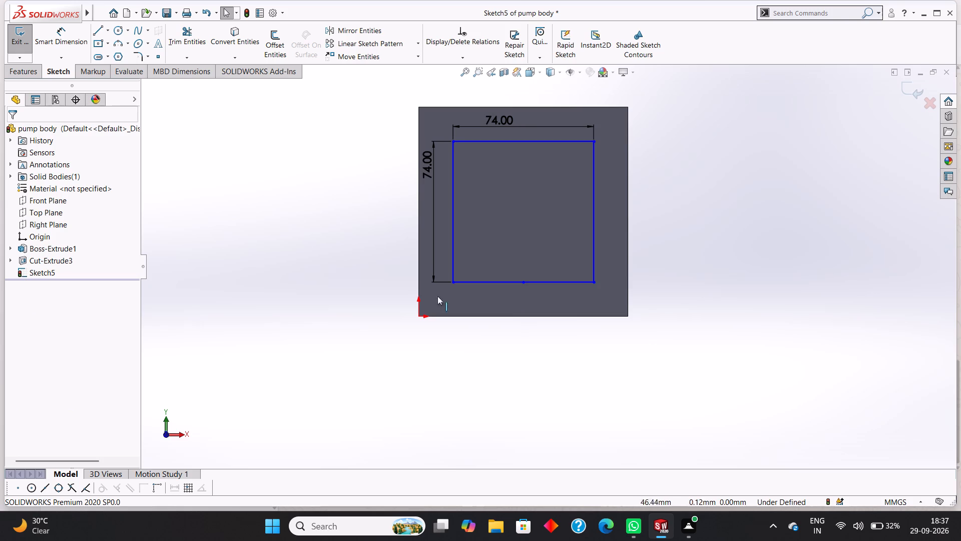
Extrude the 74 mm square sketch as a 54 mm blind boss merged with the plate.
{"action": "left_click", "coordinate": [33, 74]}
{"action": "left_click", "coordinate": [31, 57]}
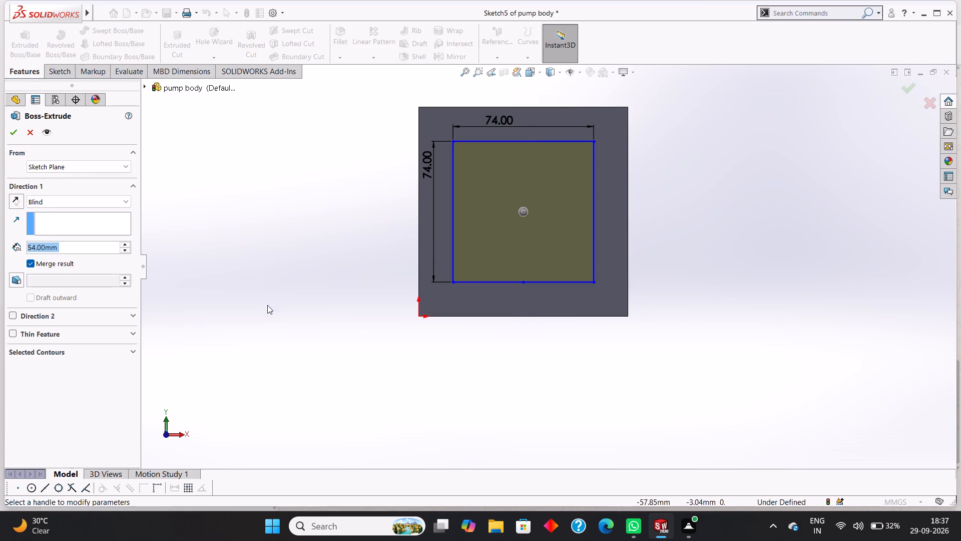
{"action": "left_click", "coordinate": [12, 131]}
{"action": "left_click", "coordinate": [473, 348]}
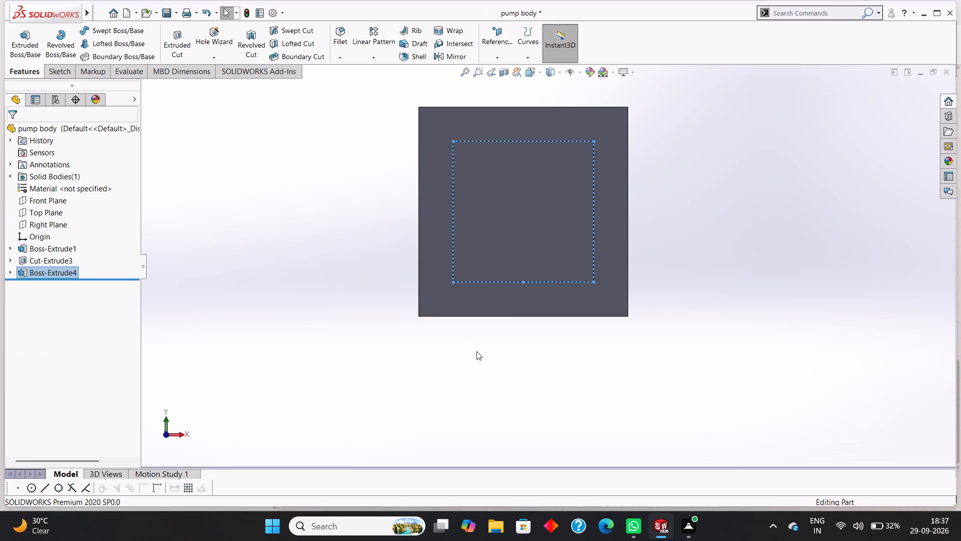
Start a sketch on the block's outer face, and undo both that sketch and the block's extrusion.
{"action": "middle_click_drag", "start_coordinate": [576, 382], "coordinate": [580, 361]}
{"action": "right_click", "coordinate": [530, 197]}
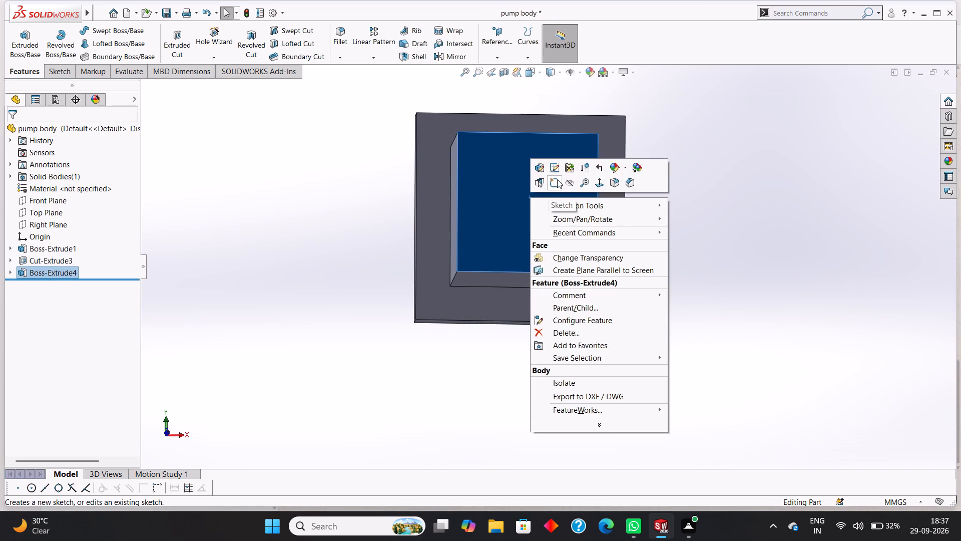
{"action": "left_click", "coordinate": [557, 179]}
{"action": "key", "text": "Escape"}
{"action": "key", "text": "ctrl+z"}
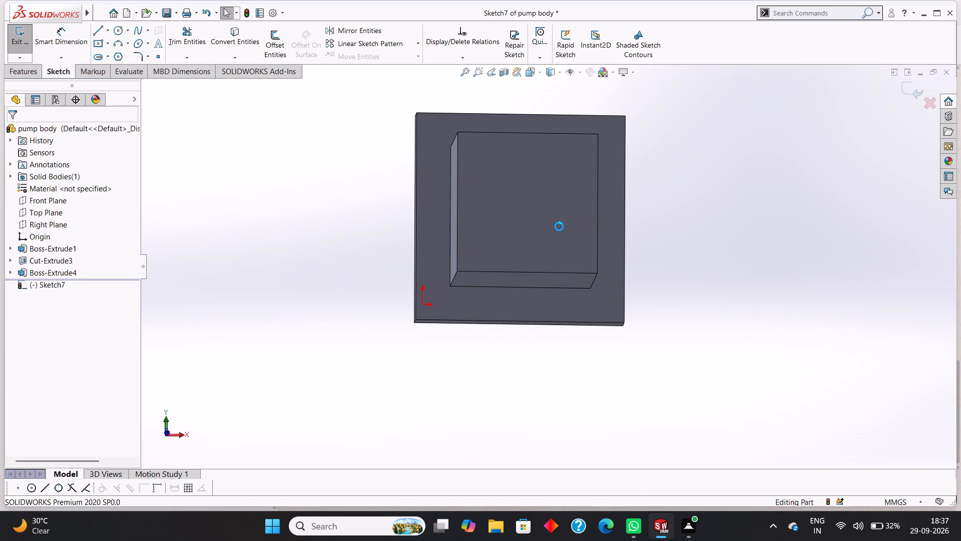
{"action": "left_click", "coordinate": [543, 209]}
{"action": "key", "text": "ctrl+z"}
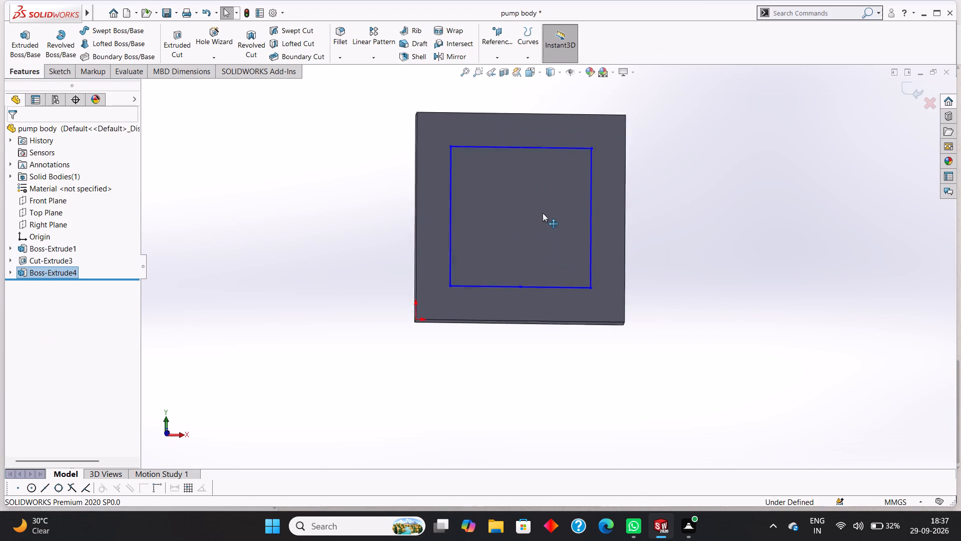
Extrude the 74 mm square sketch 54 mm as a blind boss merged with the plate.
{"action": "left_click", "coordinate": [20, 71]}
{"action": "left_click", "coordinate": [16, 42]}
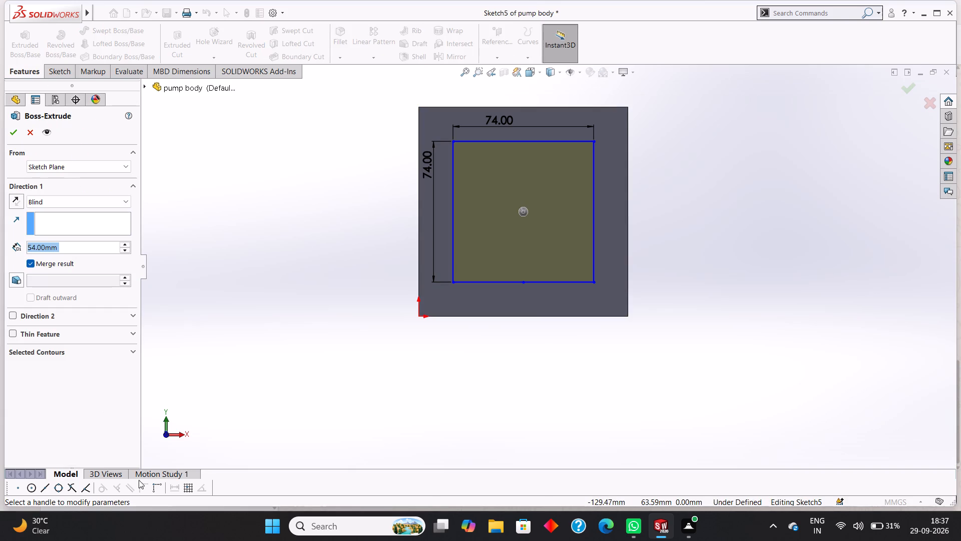
{"action": "left_click", "coordinate": [9, 136]}
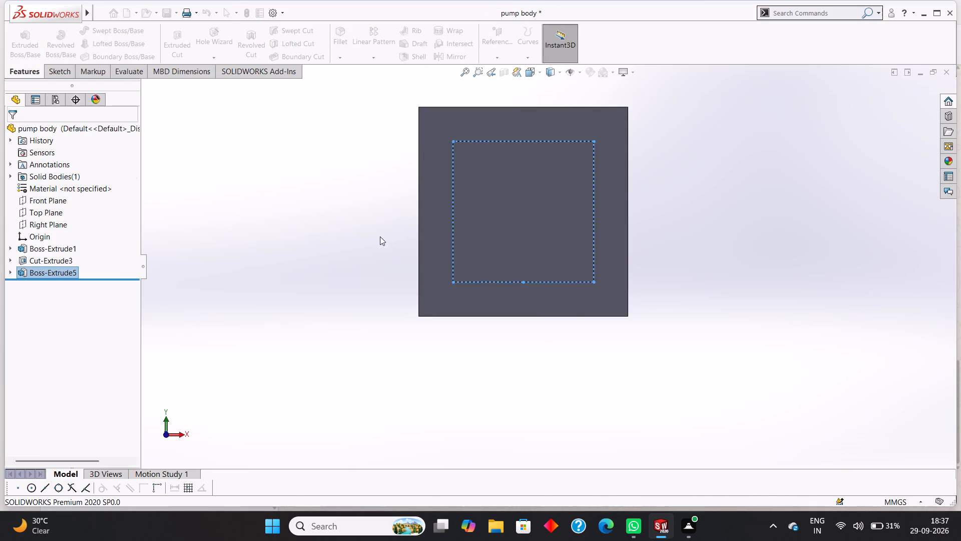
{"action": "key", "text": "Escape"}
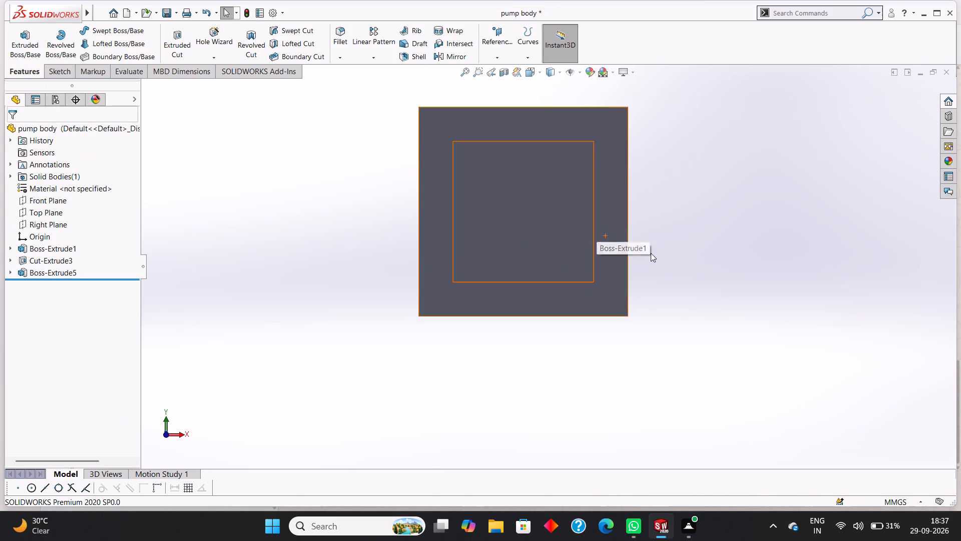
Start a new sketch on the outer face of the 74 mm square block.
{"action": "middle_click_drag", "start_coordinate": [696, 263], "coordinate": [685, 249]}
{"action": "left_click", "coordinate": [534, 204]}
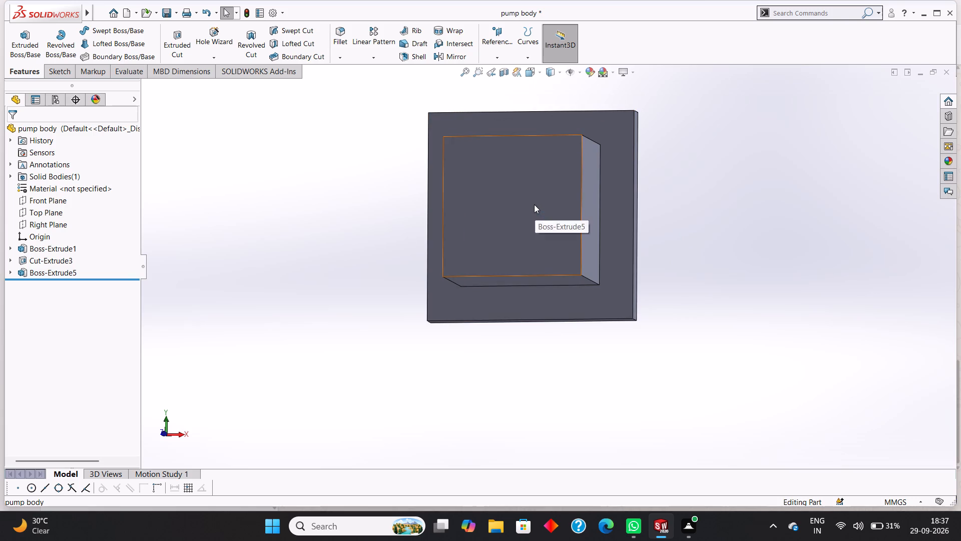
{"action": "right_click", "coordinate": [499, 188]}
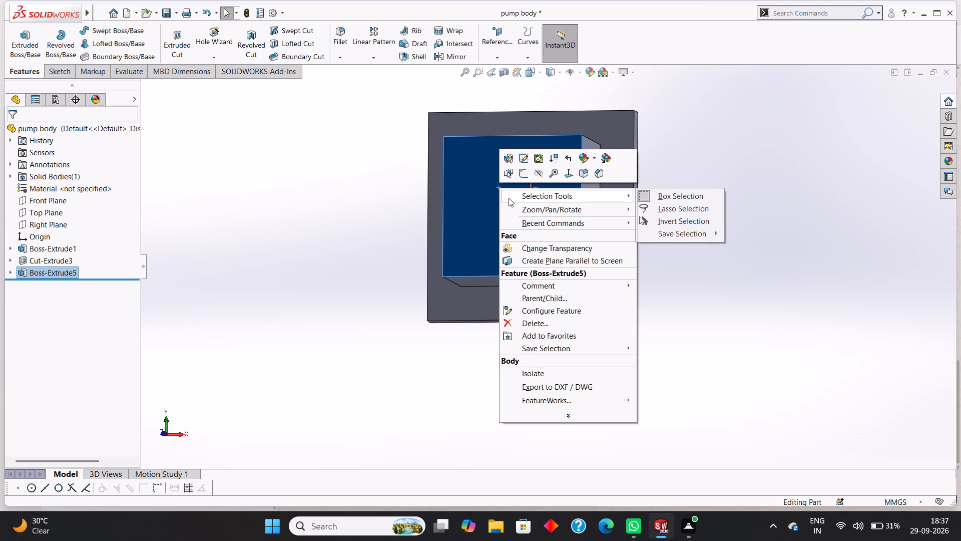
{"action": "left_click", "coordinate": [520, 176]}
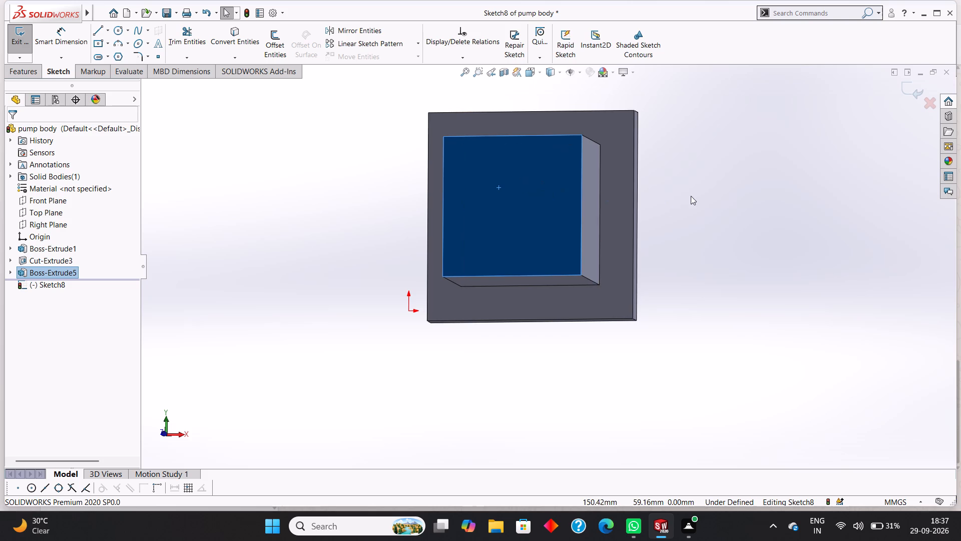
Examine the block's outer face, its sides and the surrounding plate from several angles and distances.
{"action": "middle_click_drag", "start_coordinate": [693, 197], "coordinate": [698, 142]}
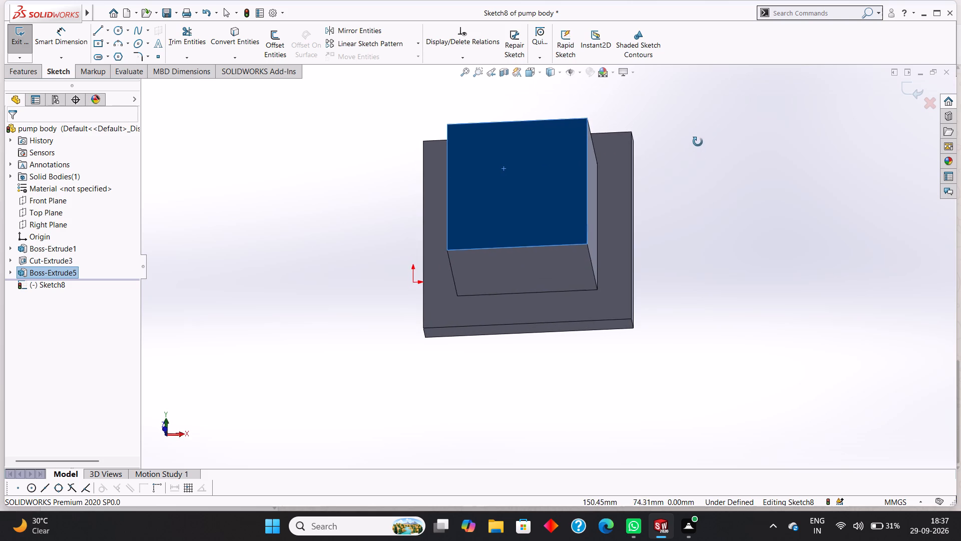
{"action": "middle_click_drag", "start_coordinate": [698, 142], "coordinate": [723, 168]}
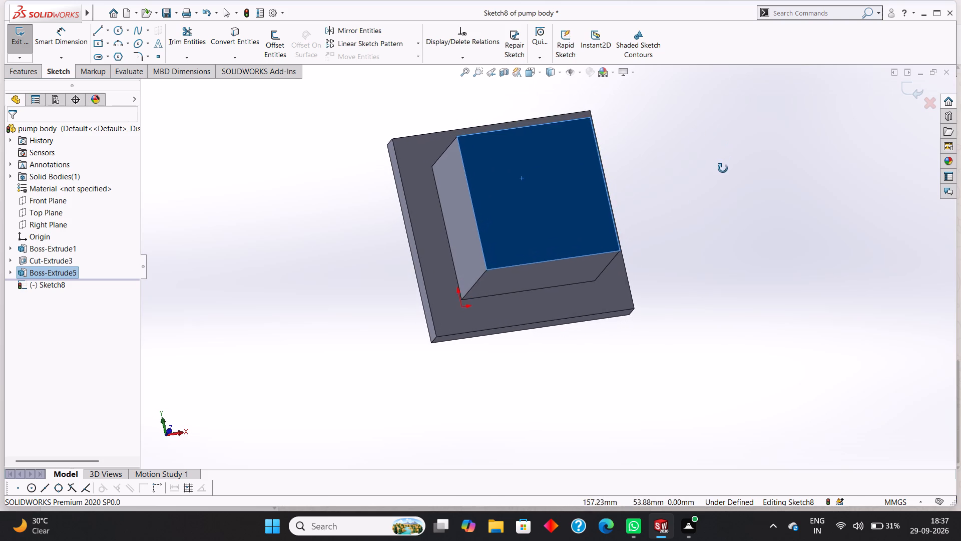
{"action": "middle_click_drag", "start_coordinate": [723, 168], "coordinate": [702, 138]}
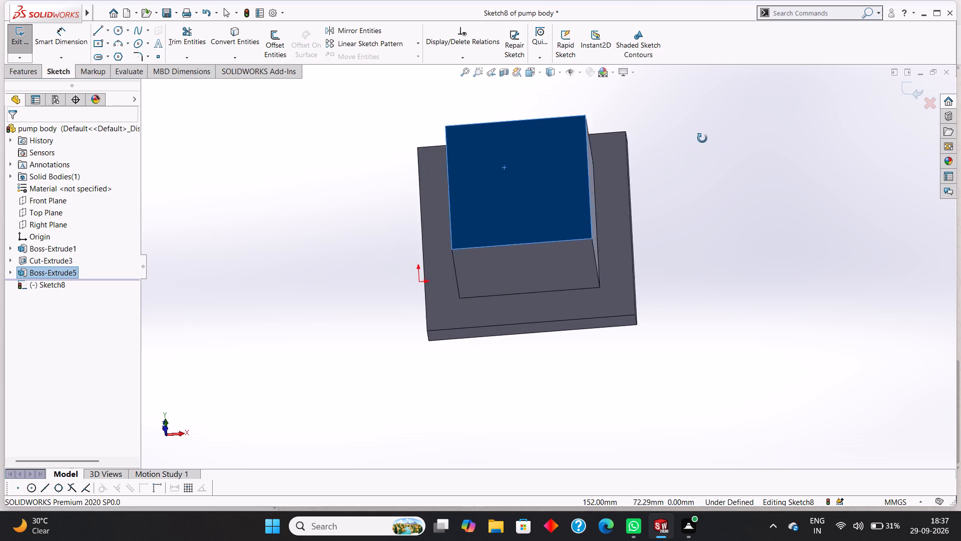
{"action": "middle_click_drag", "start_coordinate": [702, 138], "coordinate": [704, 135]}
{"action": "scroll", "coordinate": [716, 220], "scroll_direction": "up", "scroll_amount": 2}
{"action": "middle_click_drag", "start_coordinate": [705, 222], "coordinate": [694, 171]}
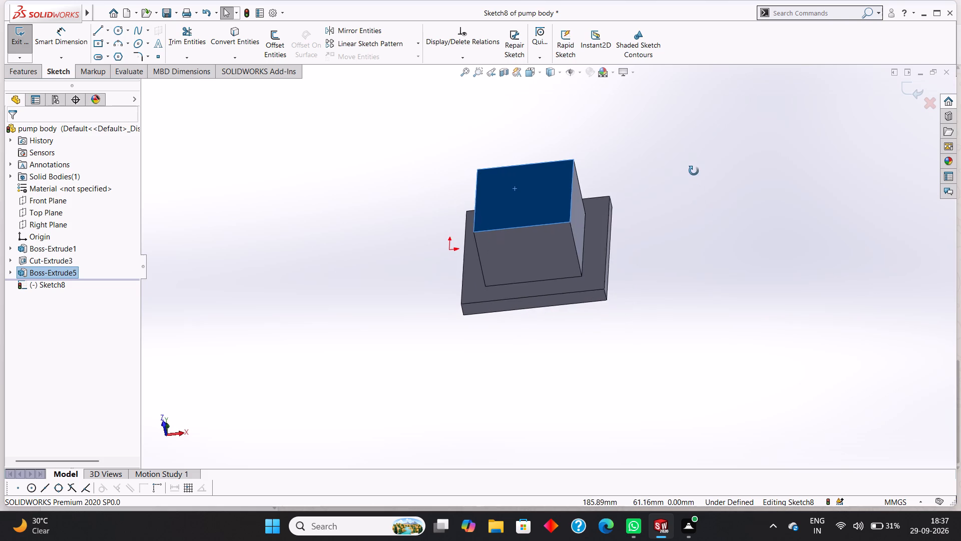
{"action": "middle_click_drag", "start_coordinate": [694, 171], "coordinate": [698, 200]}
{"action": "scroll", "coordinate": [683, 204], "scroll_direction": "down", "scroll_amount": 1}
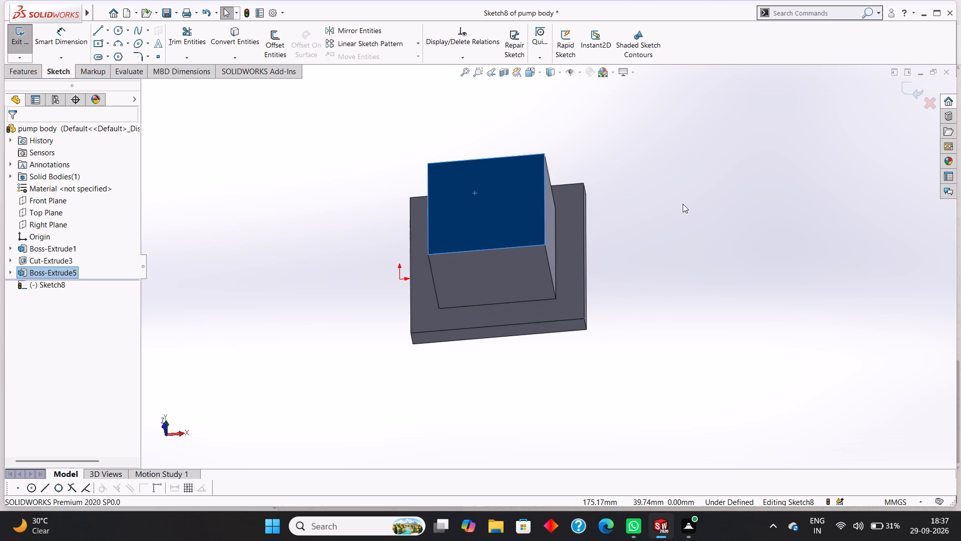
{"action": "scroll", "coordinate": [490, 214], "scroll_direction": "down", "scroll_amount": 4}
{"action": "scroll", "coordinate": [490, 212], "scroll_direction": "up", "scroll_amount": 4}
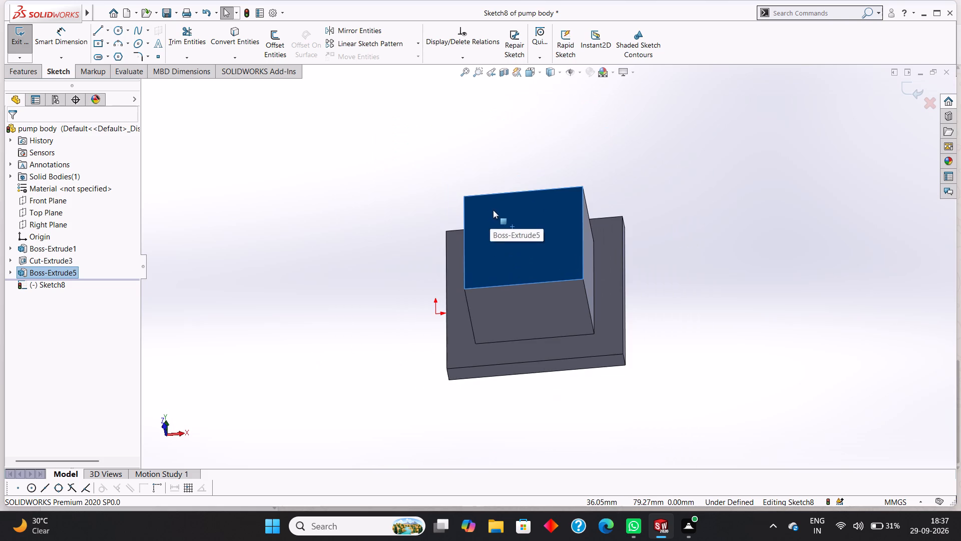
{"action": "scroll", "coordinate": [508, 219], "scroll_direction": "down", "scroll_amount": 2}
{"action": "scroll", "coordinate": [532, 215], "scroll_direction": "up", "scroll_amount": 2}
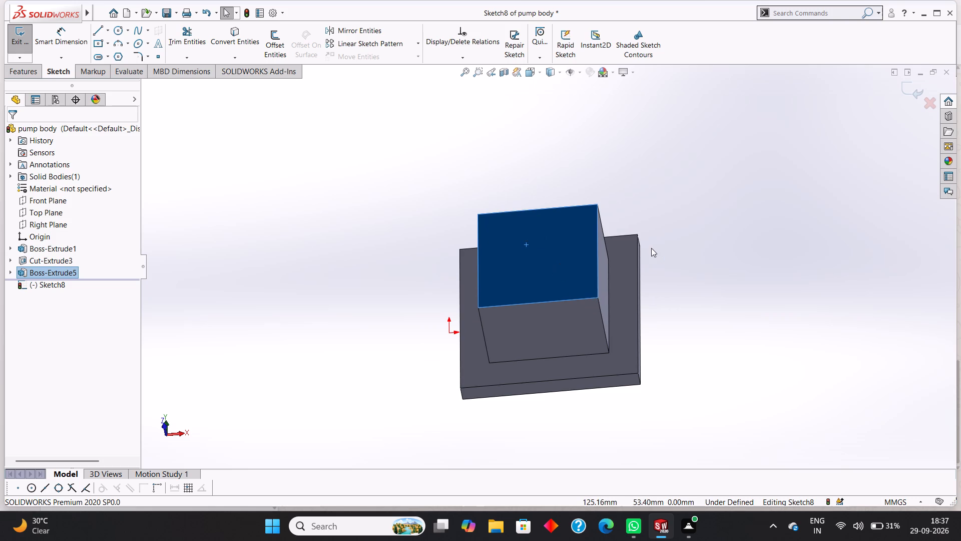
{"action": "scroll", "coordinate": [652, 248], "scroll_direction": "down", "scroll_amount": 3}
{"action": "scroll", "coordinate": [594, 265], "scroll_direction": "up", "scroll_amount": 3}
{"action": "scroll", "coordinate": [483, 280], "scroll_direction": "down", "scroll_amount": 2}
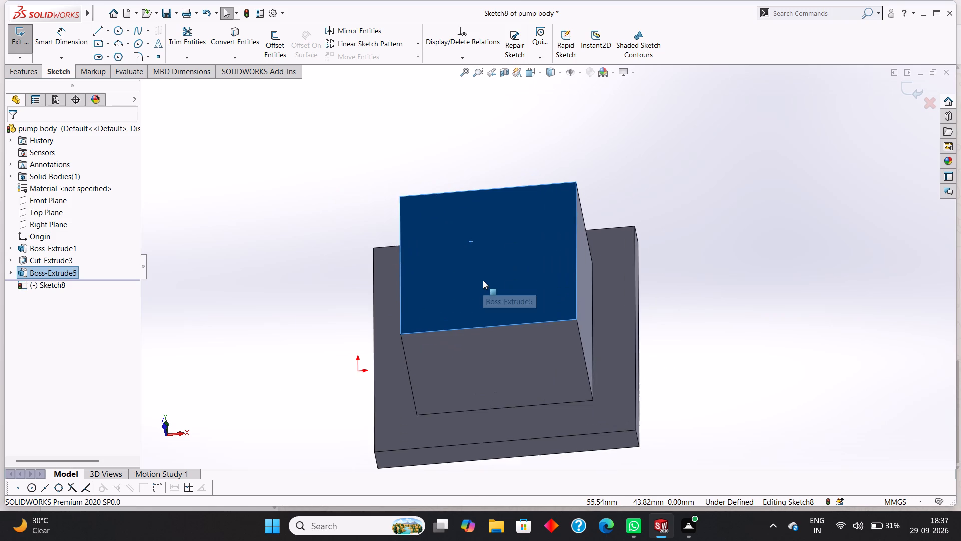
{"action": "scroll", "coordinate": [489, 267], "scroll_direction": "up", "scroll_amount": 2}
{"action": "scroll", "coordinate": [492, 260], "scroll_direction": "down", "scroll_amount": 2}
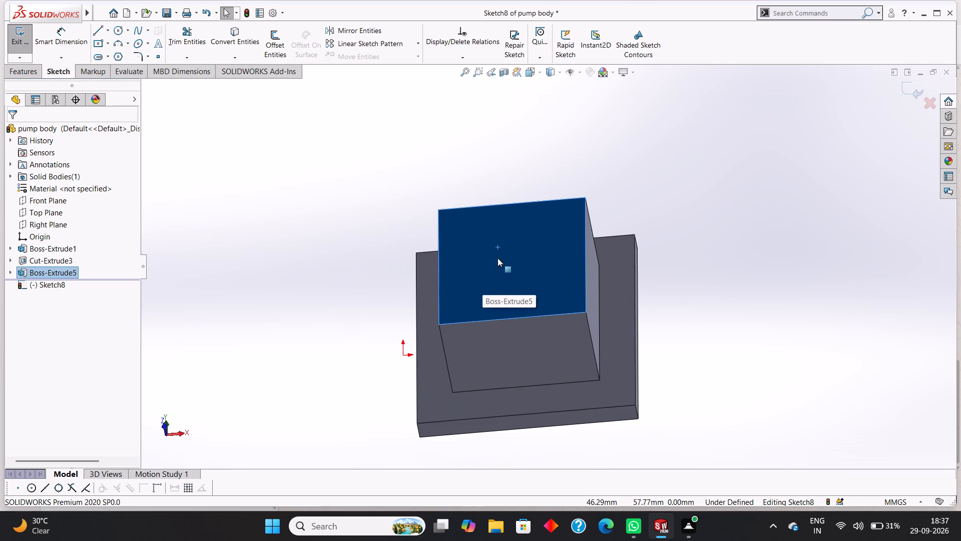
{"action": "scroll", "coordinate": [498, 258], "scroll_direction": "down", "scroll_amount": 2}
{"action": "scroll", "coordinate": [498, 258], "scroll_direction": "up", "scroll_amount": 2}
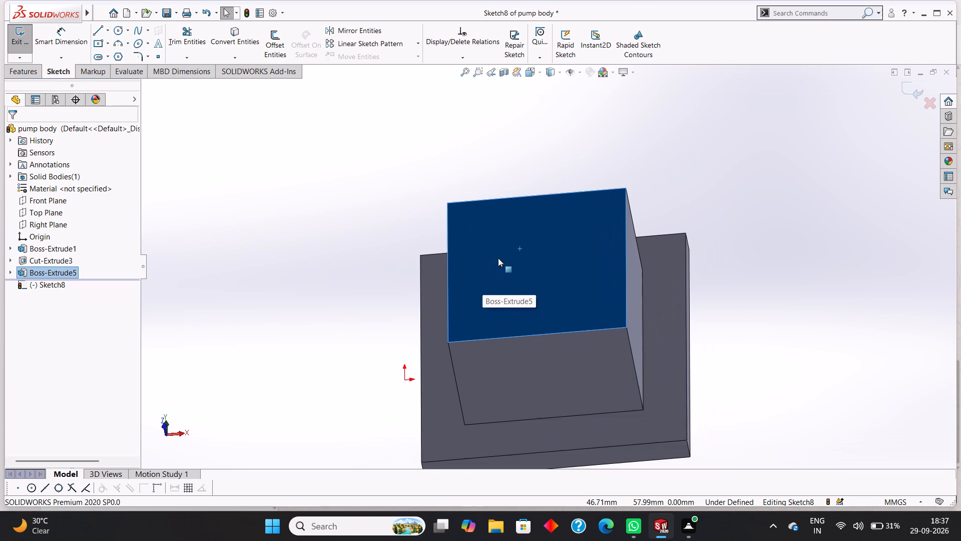
{"action": "scroll", "coordinate": [498, 258], "scroll_direction": "up", "scroll_amount": 1}
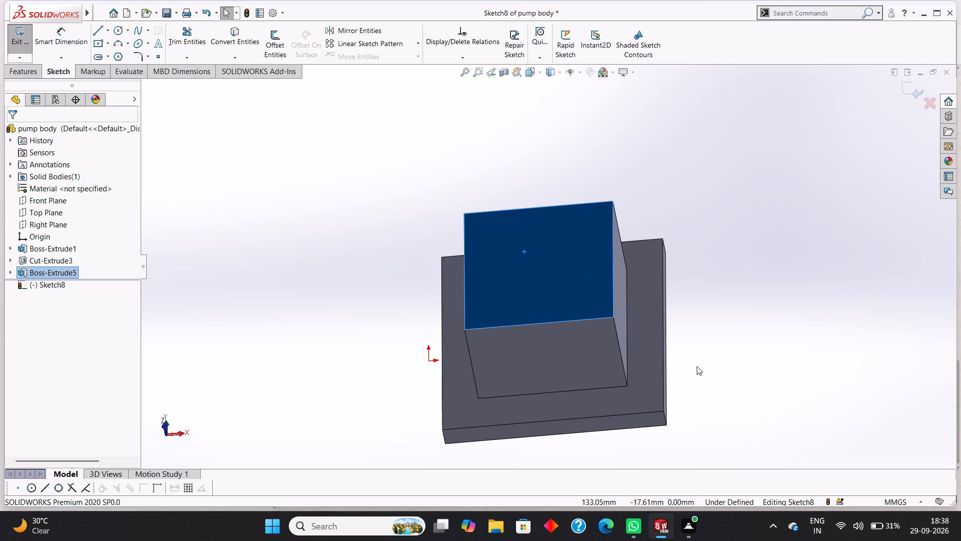
{"action": "key", "text": "Escape"}
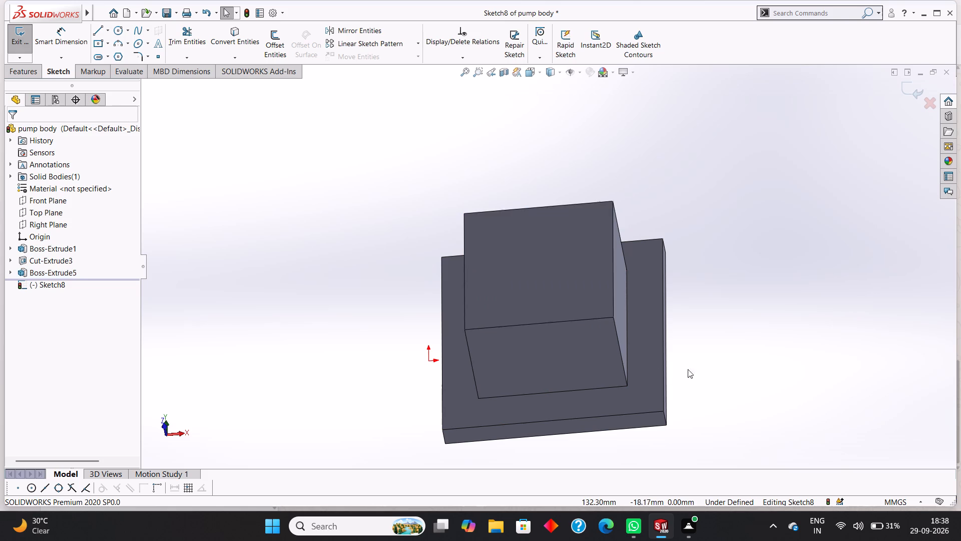
{"action": "scroll", "coordinate": [590, 239], "scroll_direction": "down", "scroll_amount": 3}
{"action": "scroll", "coordinate": [570, 280], "scroll_direction": "up", "scroll_amount": 2}
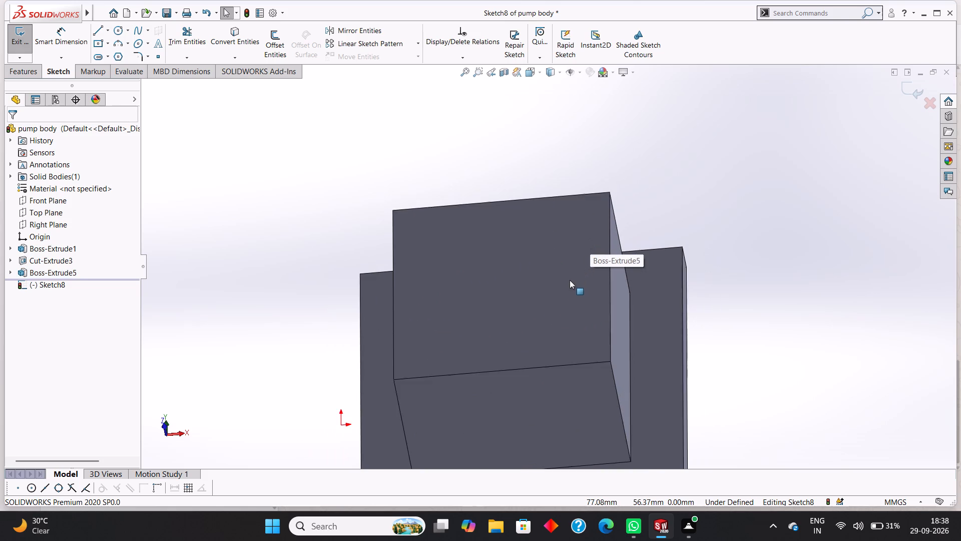
{"action": "scroll", "coordinate": [566, 287], "scroll_direction": "up", "scroll_amount": 3}
{"action": "scroll", "coordinate": [555, 303], "scroll_direction": "down", "scroll_amount": 2}
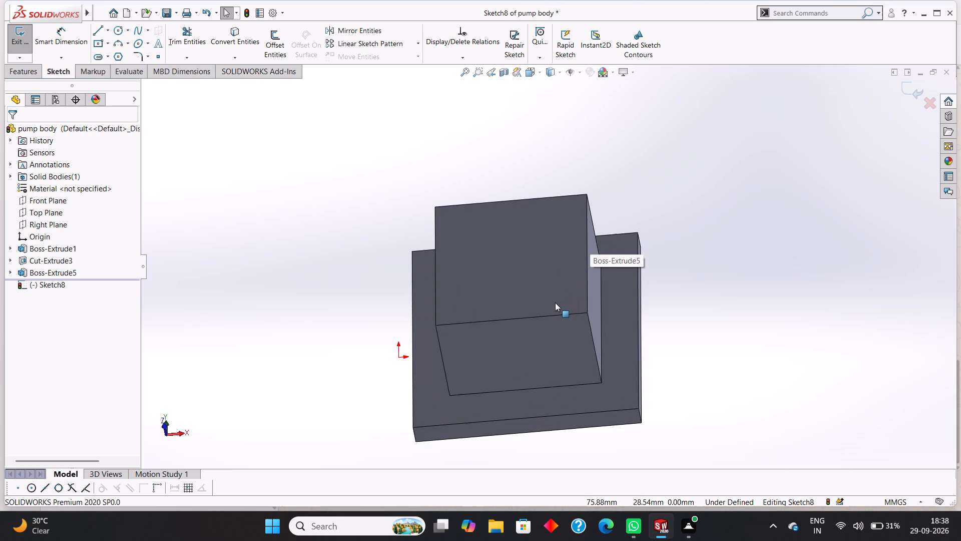
{"action": "scroll", "coordinate": [555, 303], "scroll_direction": "down", "scroll_amount": 1}
{"action": "scroll", "coordinate": [555, 303], "scroll_direction": "up", "scroll_amount": 4}
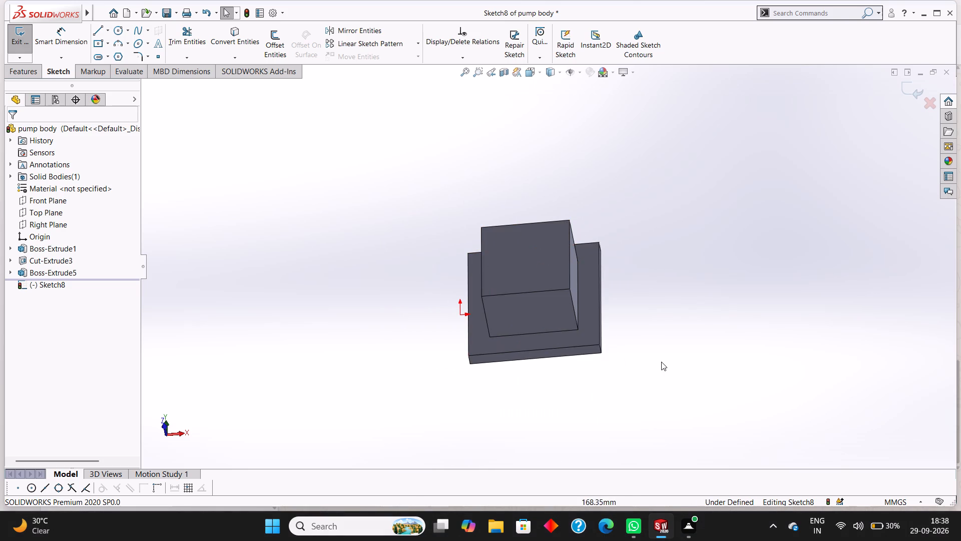
{"action": "middle_click_drag", "start_coordinate": [661, 362], "coordinate": [669, 357]}
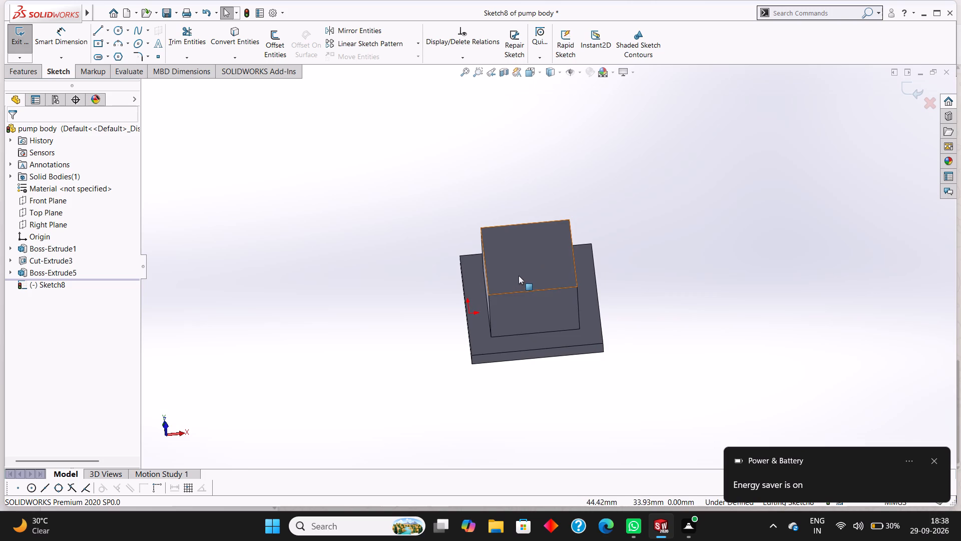
{"action": "scroll", "coordinate": [525, 266], "scroll_direction": "down", "scroll_amount": 3}
{"action": "left_click", "coordinate": [525, 266]}
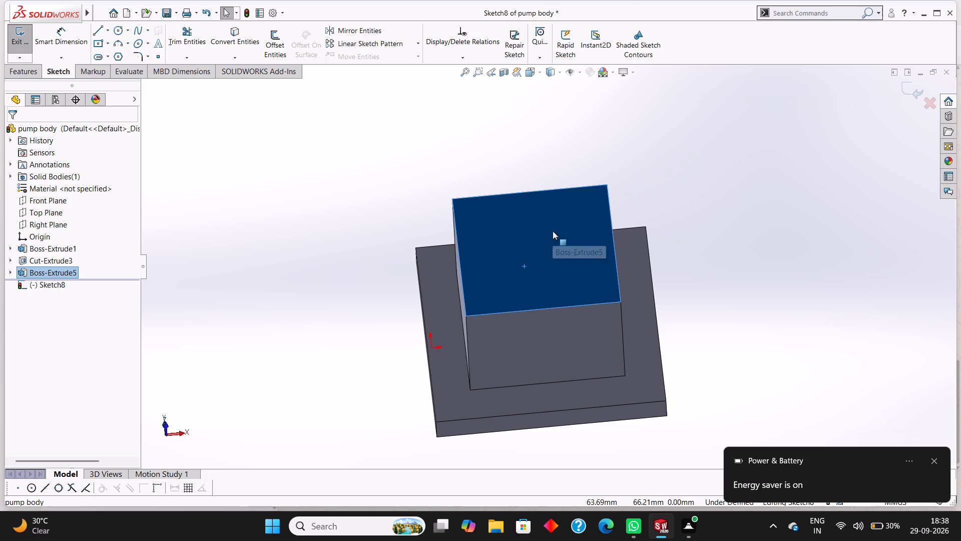
{"action": "left_click", "coordinate": [683, 199]}
{"action": "middle_click_drag", "start_coordinate": [755, 254], "coordinate": [747, 168]}
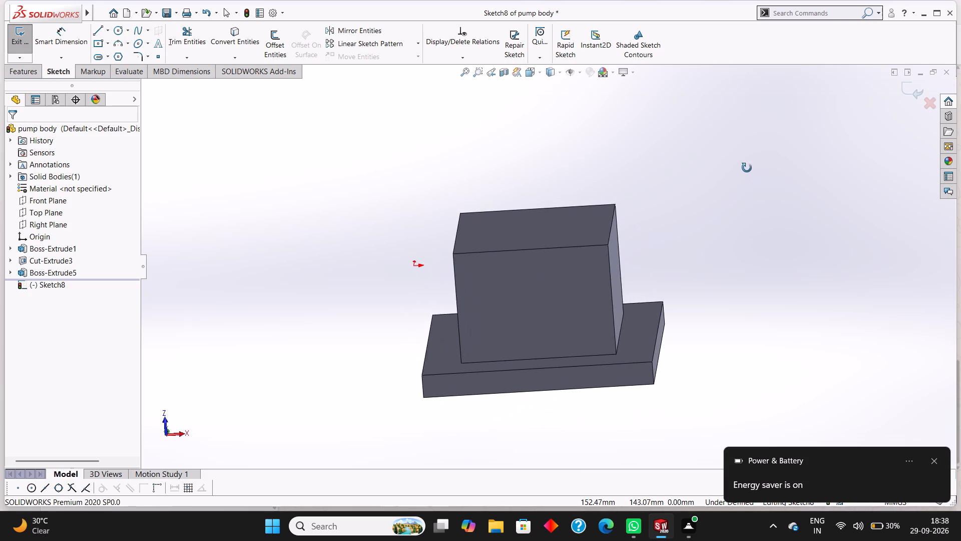
{"action": "middle_click_drag", "start_coordinate": [747, 168], "coordinate": [756, 222]}
{"action": "scroll", "coordinate": [755, 222], "scroll_direction": "down", "scroll_amount": 3}
{"action": "scroll", "coordinate": [753, 222], "scroll_direction": "up", "scroll_amount": 3}
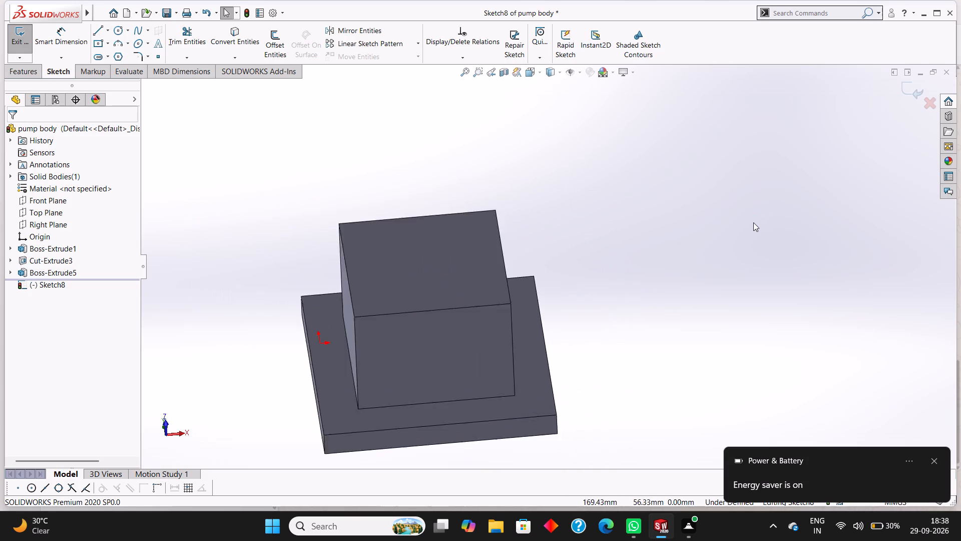
{"action": "scroll", "coordinate": [753, 222], "scroll_direction": "up", "scroll_amount": 2}
{"action": "scroll", "coordinate": [701, 233], "scroll_direction": "up", "scroll_amount": 3}
{"action": "middle_click_drag", "start_coordinate": [568, 227], "coordinate": [569, 292]}
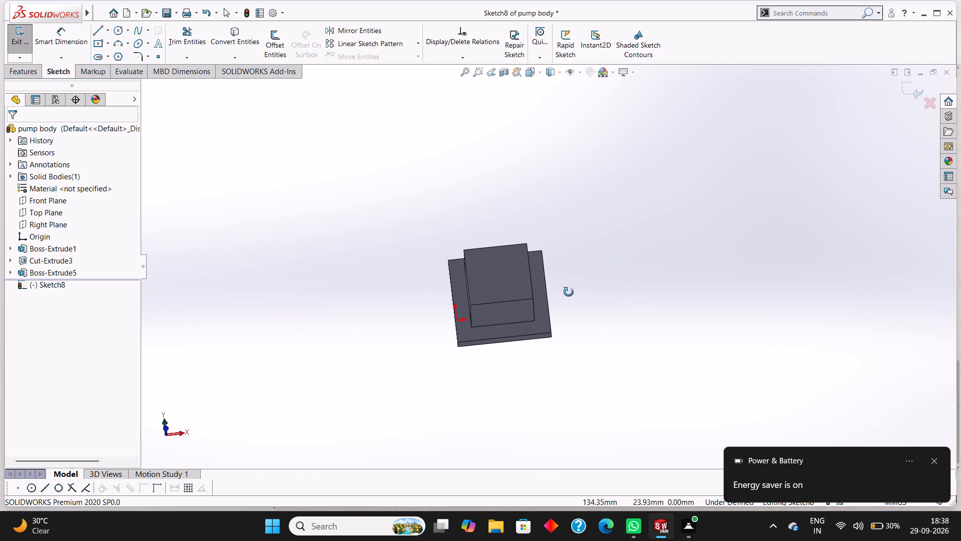
{"action": "middle_click_drag", "start_coordinate": [569, 292], "coordinate": [570, 294]}
{"action": "left_click", "coordinate": [508, 273]}
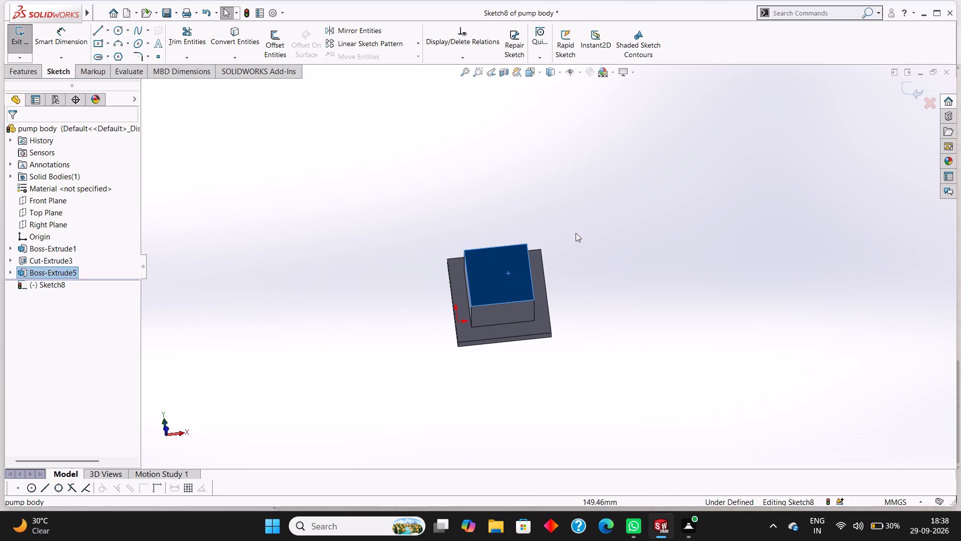
{"action": "left_click", "coordinate": [590, 220]}
{"action": "middle_click_drag", "start_coordinate": [589, 226], "coordinate": [596, 272]}
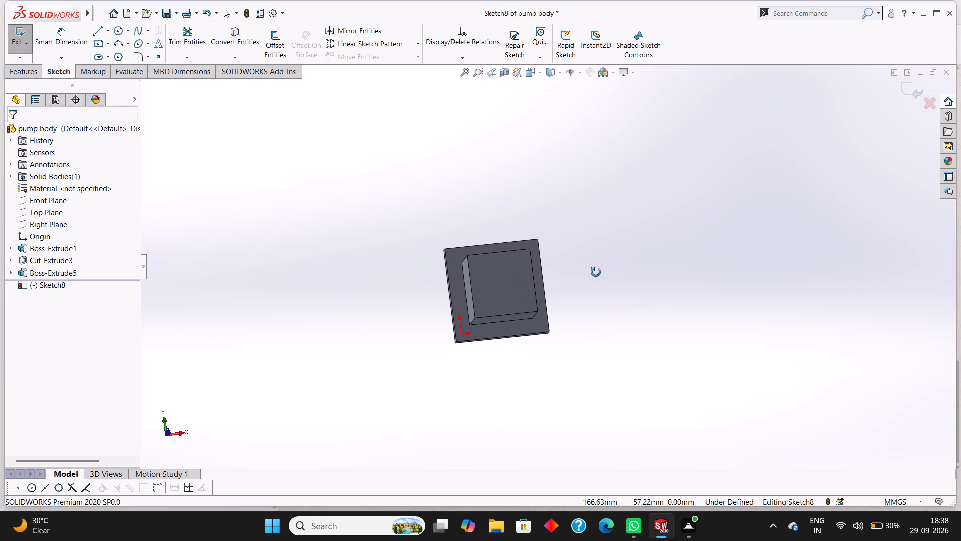
{"action": "middle_click_drag", "start_coordinate": [596, 272], "coordinate": [590, 275]}
{"action": "scroll", "coordinate": [583, 262], "scroll_direction": "down", "scroll_amount": 2}
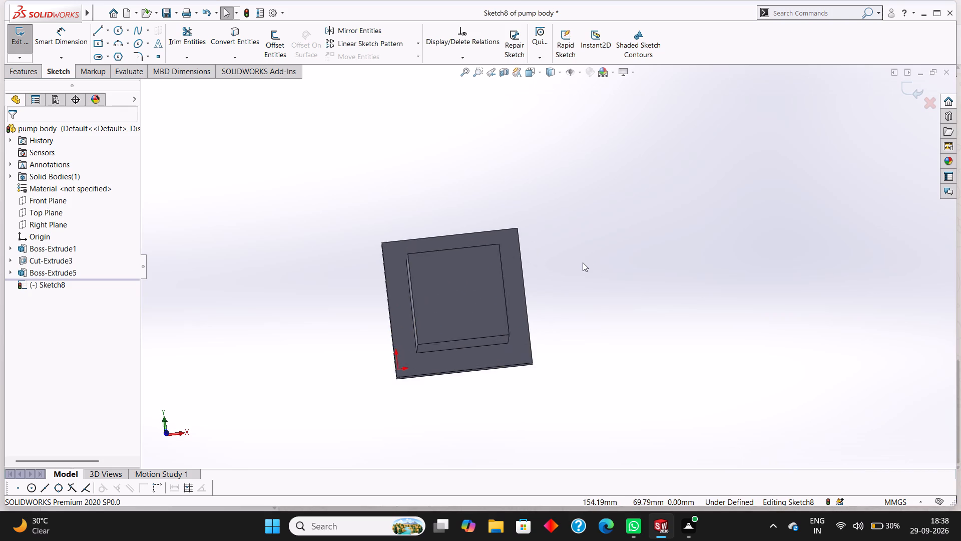
{"action": "scroll", "coordinate": [583, 262], "scroll_direction": "down", "scroll_amount": 1}
{"action": "scroll", "coordinate": [563, 267], "scroll_direction": "up", "scroll_amount": 4}
{"action": "scroll", "coordinate": [486, 280], "scroll_direction": "down", "scroll_amount": 4}
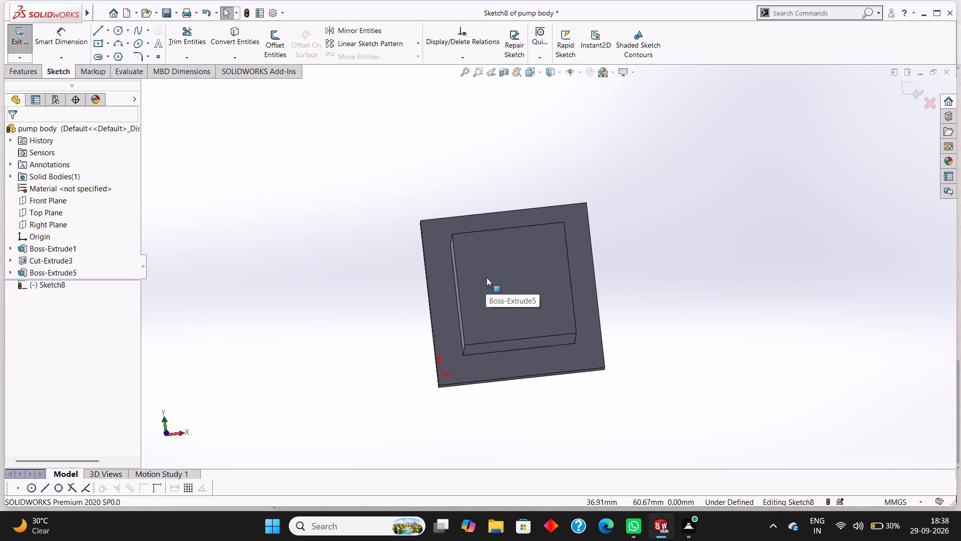
{"action": "scroll", "coordinate": [488, 278], "scroll_direction": "up", "scroll_amount": 3}
{"action": "scroll", "coordinate": [509, 269], "scroll_direction": "down", "scroll_amount": 3}
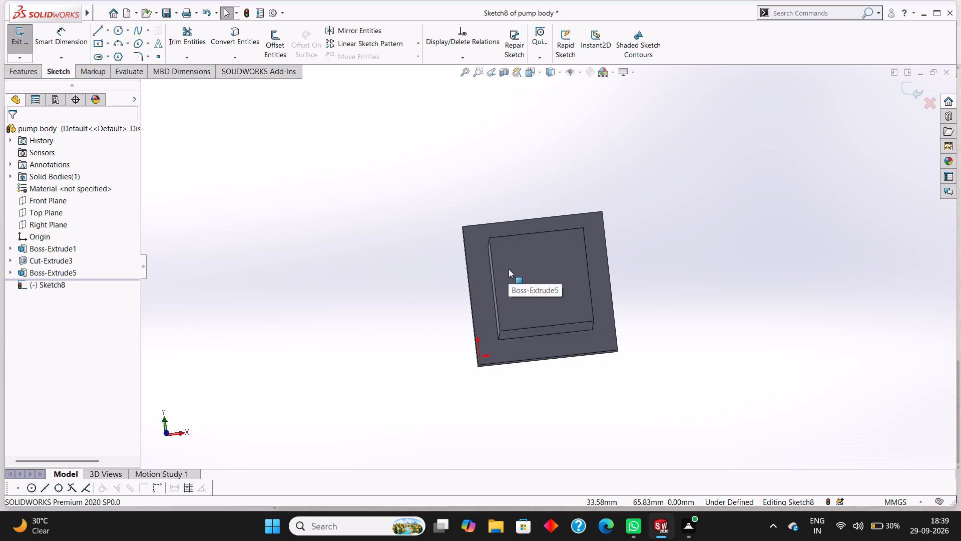
{"action": "scroll", "coordinate": [542, 269], "scroll_direction": "up", "scroll_amount": 3}
{"action": "middle_click_drag", "start_coordinate": [657, 289], "coordinate": [670, 206]}
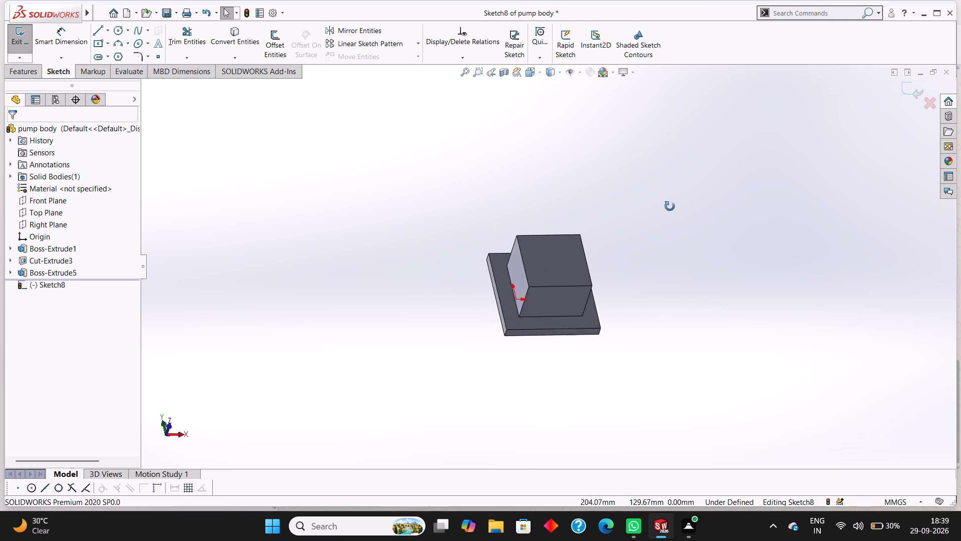
{"action": "middle_click_drag", "start_coordinate": [670, 206], "coordinate": [662, 239]}
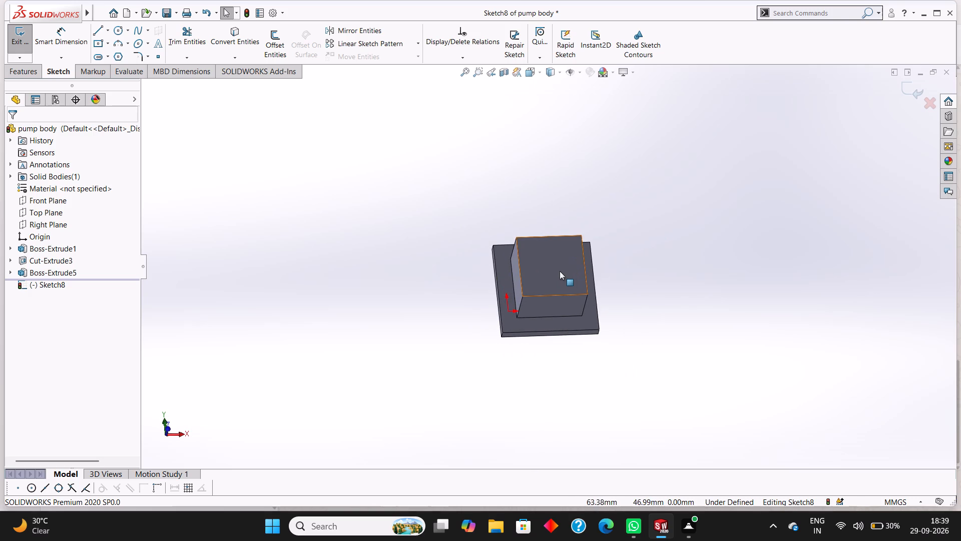
{"action": "scroll", "coordinate": [646, 257], "scroll_direction": "down", "scroll_amount": 3}
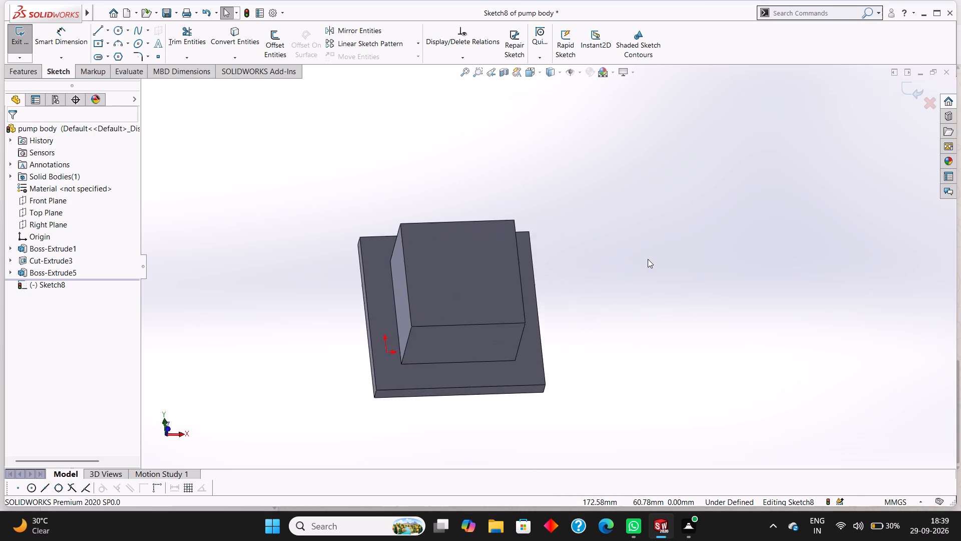
{"action": "scroll", "coordinate": [649, 259], "scroll_direction": "up", "scroll_amount": 4}
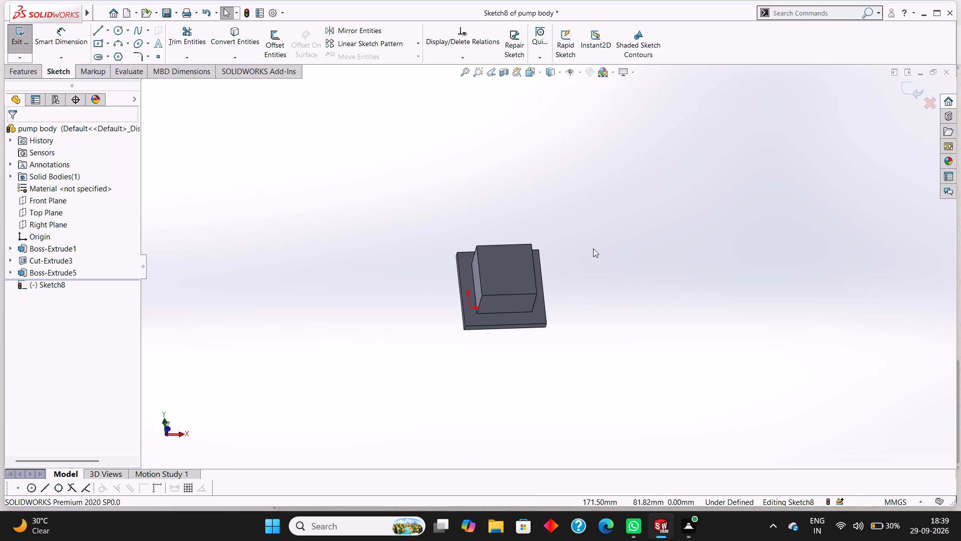
{"action": "left_click", "coordinate": [597, 248]}
{"action": "middle_click_drag", "start_coordinate": [634, 280], "coordinate": [637, 209]}
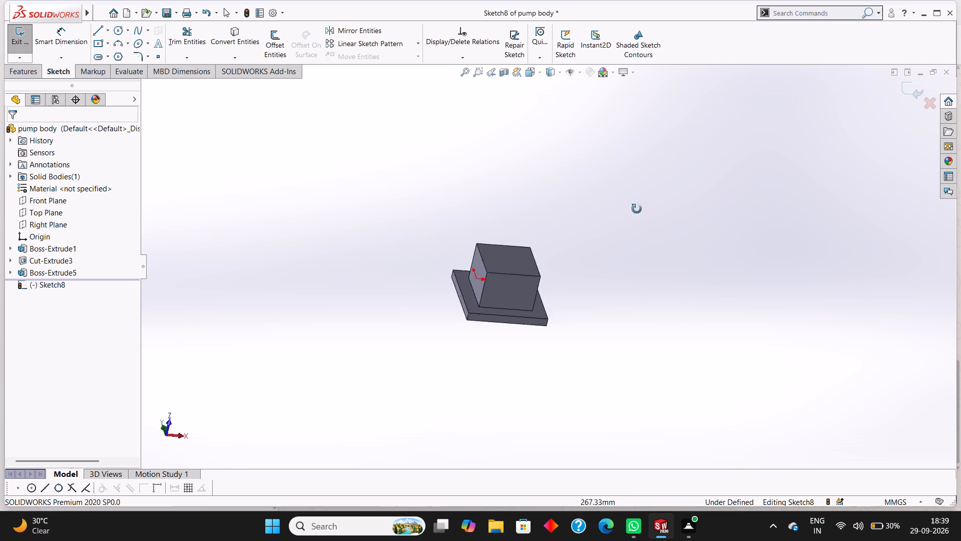
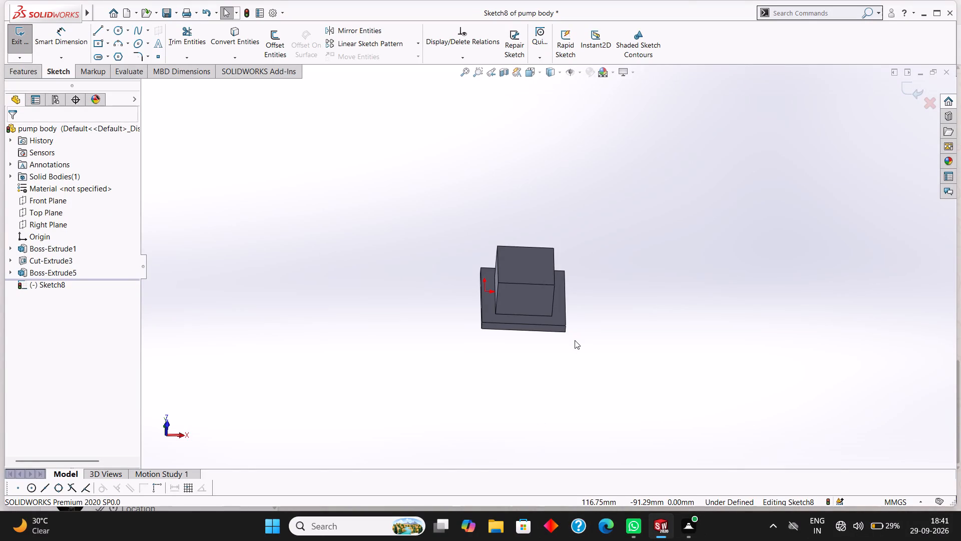
Examine the pump body from several angles, including the raised block and the recessed face of its base plate.
{"action": "scroll", "coordinate": [633, 348], "scroll_direction": "up", "scroll_amount": 1}
{"action": "middle_click_drag", "start_coordinate": [634, 348], "coordinate": [636, 348]}
{"action": "middle_click_drag", "start_coordinate": [636, 348], "coordinate": [686, 257]}
{"action": "middle_click_drag", "start_coordinate": [686, 316], "coordinate": [689, 250]}
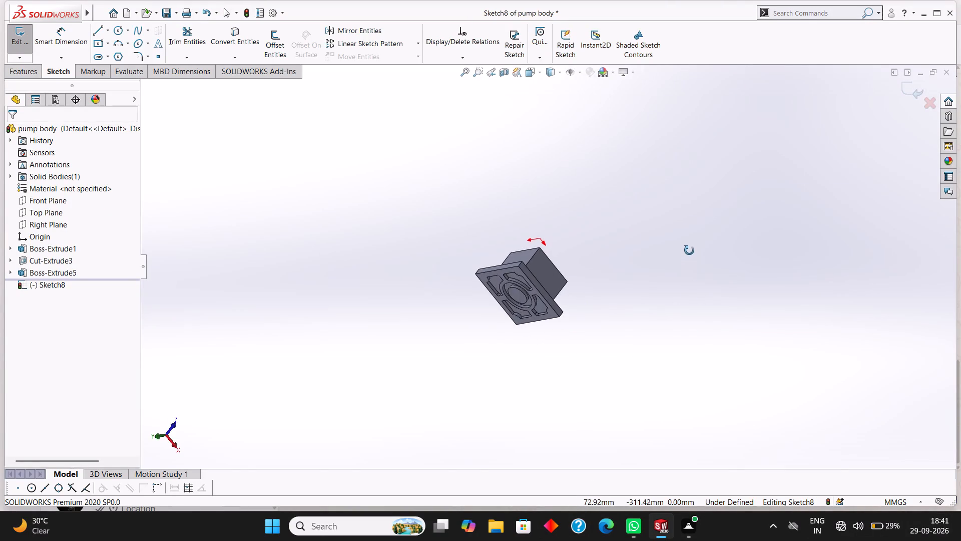
{"action": "middle_click_drag", "start_coordinate": [689, 250], "coordinate": [686, 416]}
{"action": "middle_click_drag", "start_coordinate": [660, 235], "coordinate": [621, 233]}
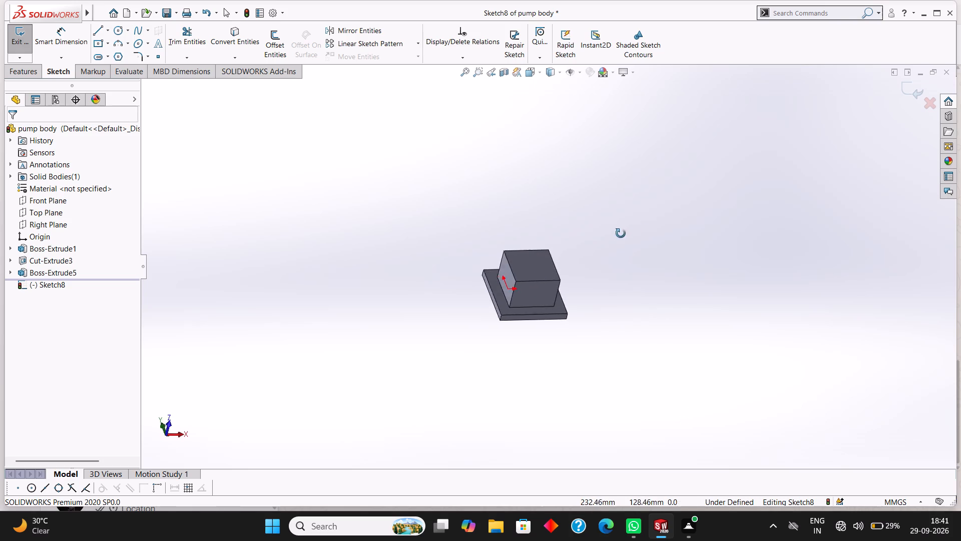
{"action": "middle_click_drag", "start_coordinate": [621, 233], "coordinate": [611, 230]}
{"action": "scroll", "coordinate": [695, 308], "scroll_direction": "up", "scroll_amount": 1}
{"action": "middle_click_drag", "start_coordinate": [696, 306], "coordinate": [724, 362]}
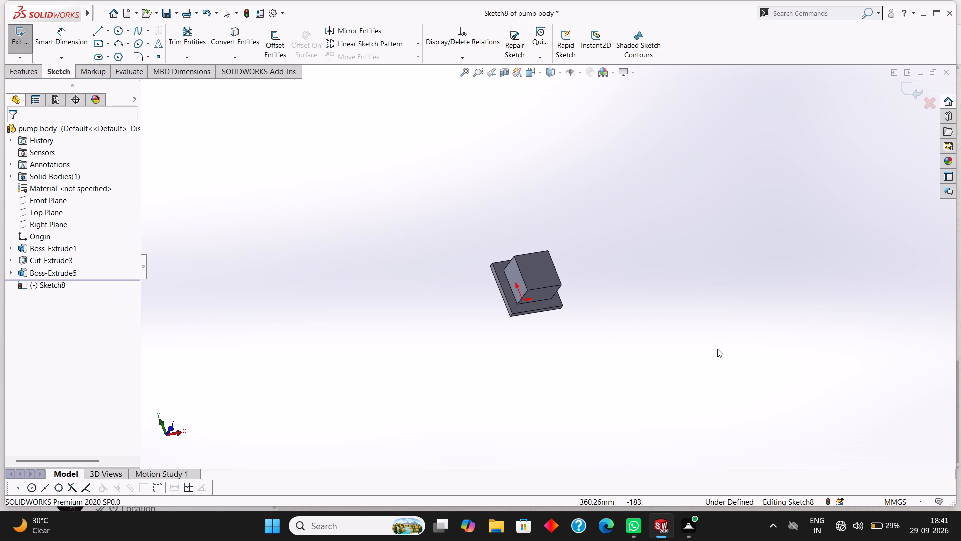
{"action": "scroll", "coordinate": [548, 268], "scroll_direction": "down", "scroll_amount": 4}
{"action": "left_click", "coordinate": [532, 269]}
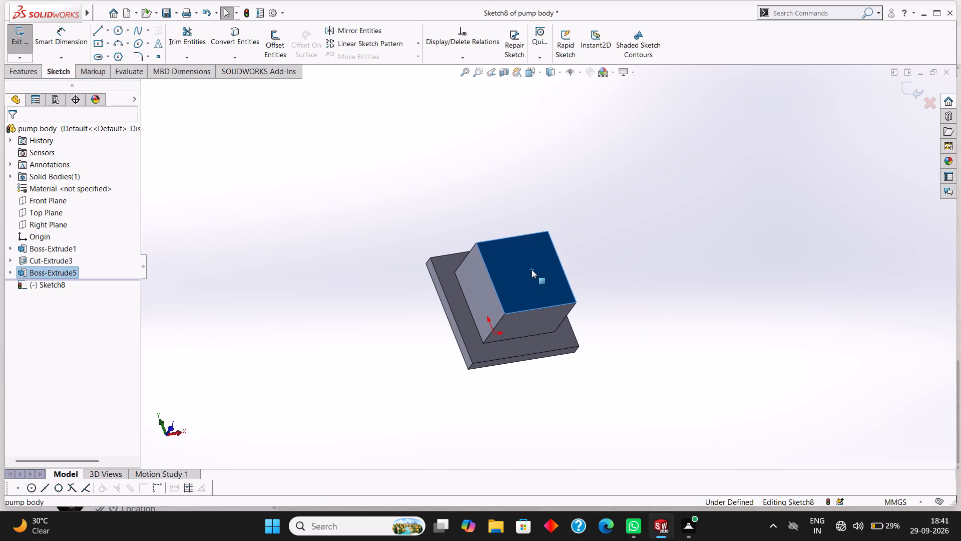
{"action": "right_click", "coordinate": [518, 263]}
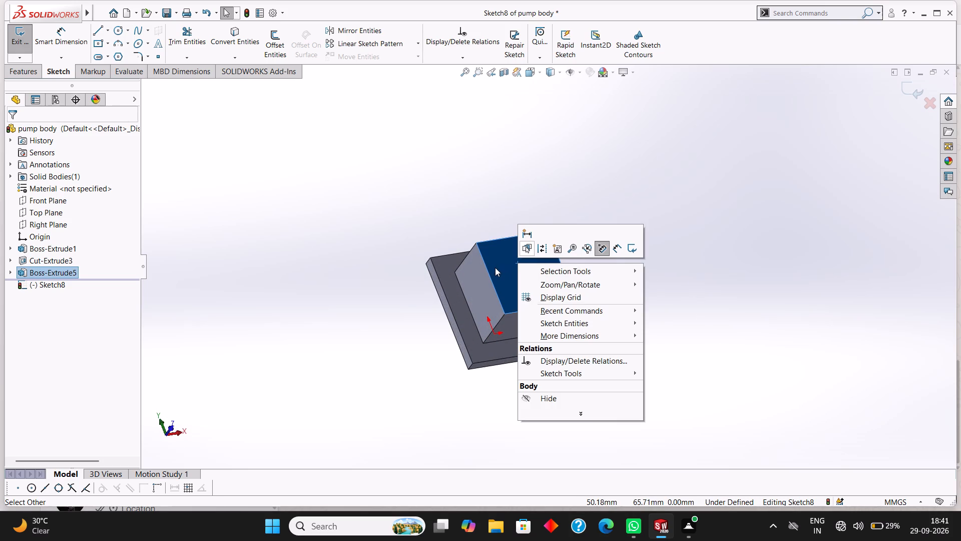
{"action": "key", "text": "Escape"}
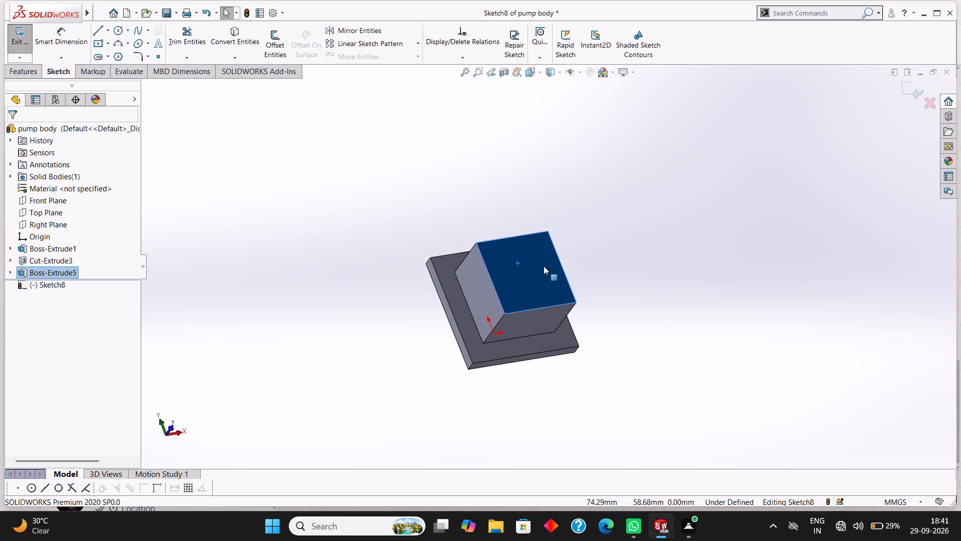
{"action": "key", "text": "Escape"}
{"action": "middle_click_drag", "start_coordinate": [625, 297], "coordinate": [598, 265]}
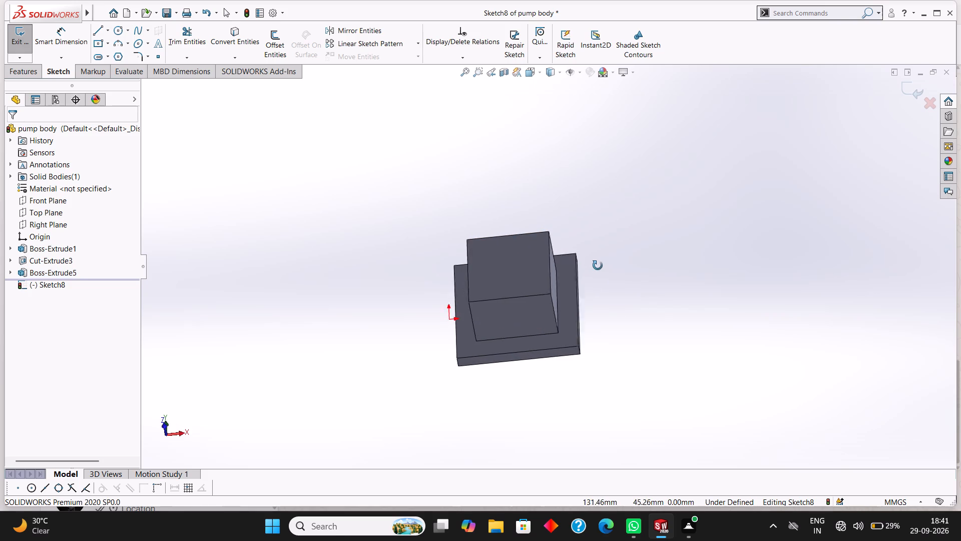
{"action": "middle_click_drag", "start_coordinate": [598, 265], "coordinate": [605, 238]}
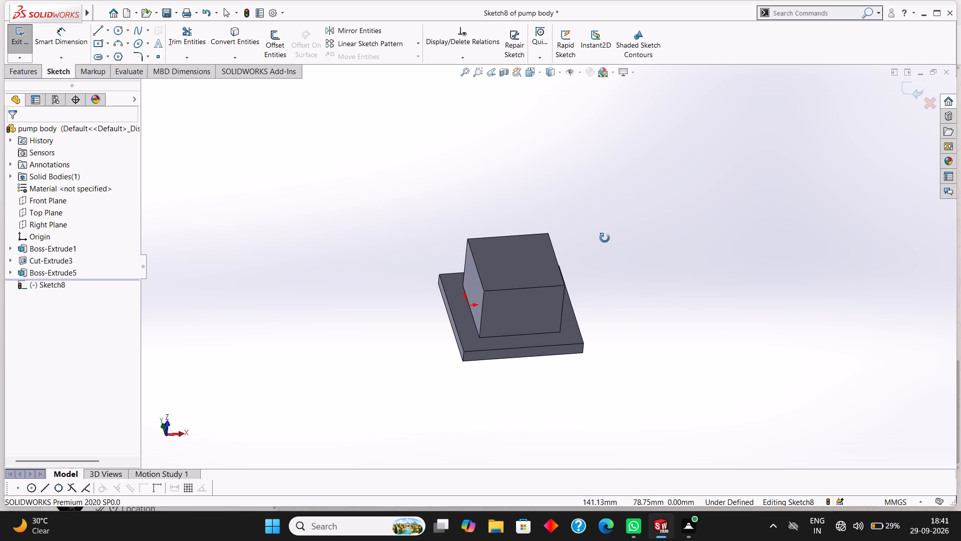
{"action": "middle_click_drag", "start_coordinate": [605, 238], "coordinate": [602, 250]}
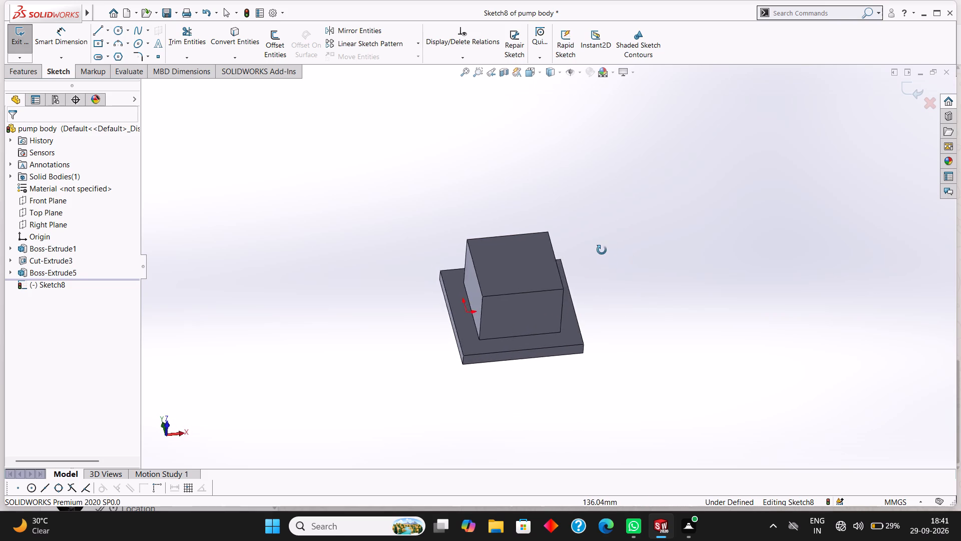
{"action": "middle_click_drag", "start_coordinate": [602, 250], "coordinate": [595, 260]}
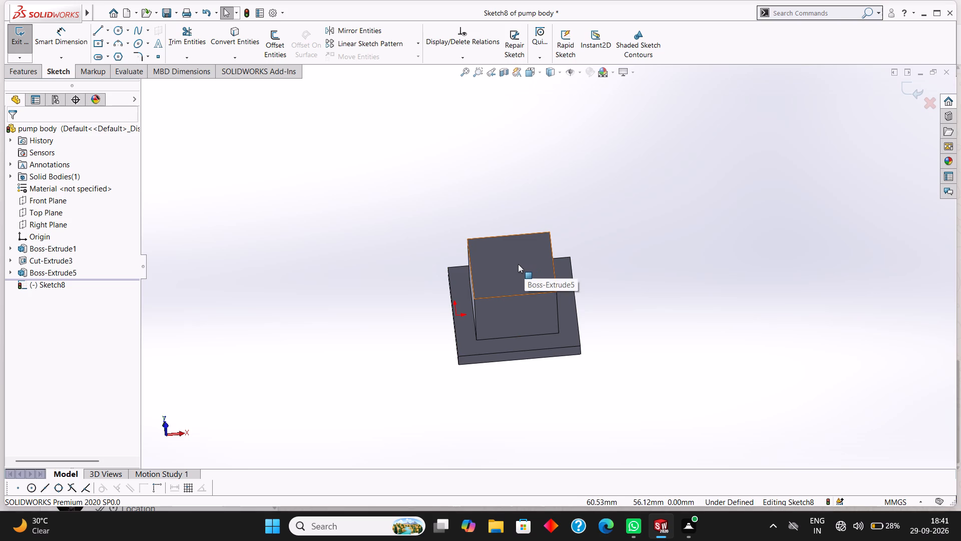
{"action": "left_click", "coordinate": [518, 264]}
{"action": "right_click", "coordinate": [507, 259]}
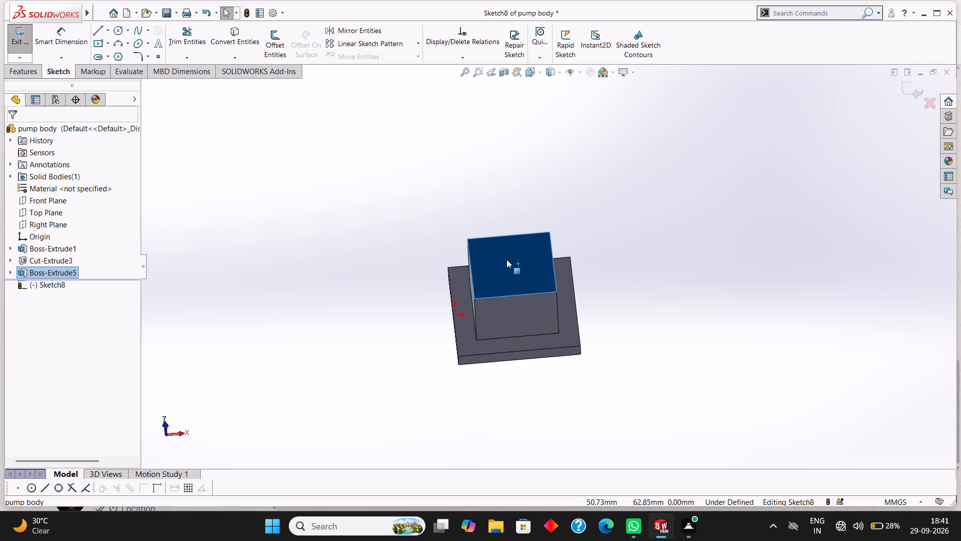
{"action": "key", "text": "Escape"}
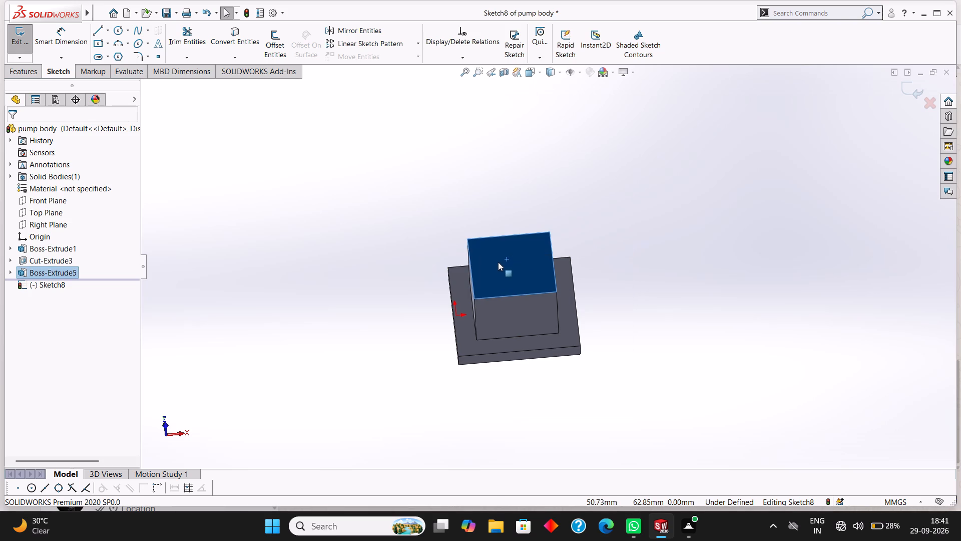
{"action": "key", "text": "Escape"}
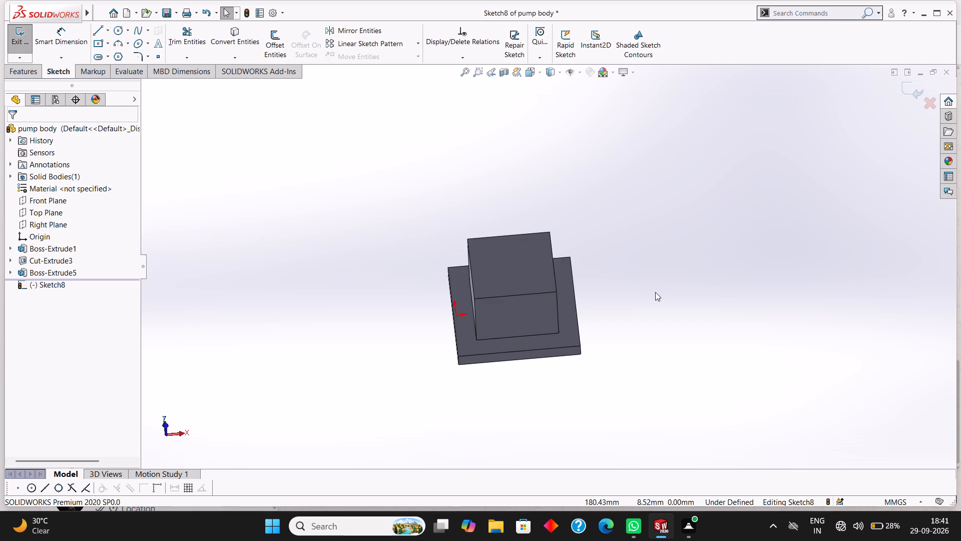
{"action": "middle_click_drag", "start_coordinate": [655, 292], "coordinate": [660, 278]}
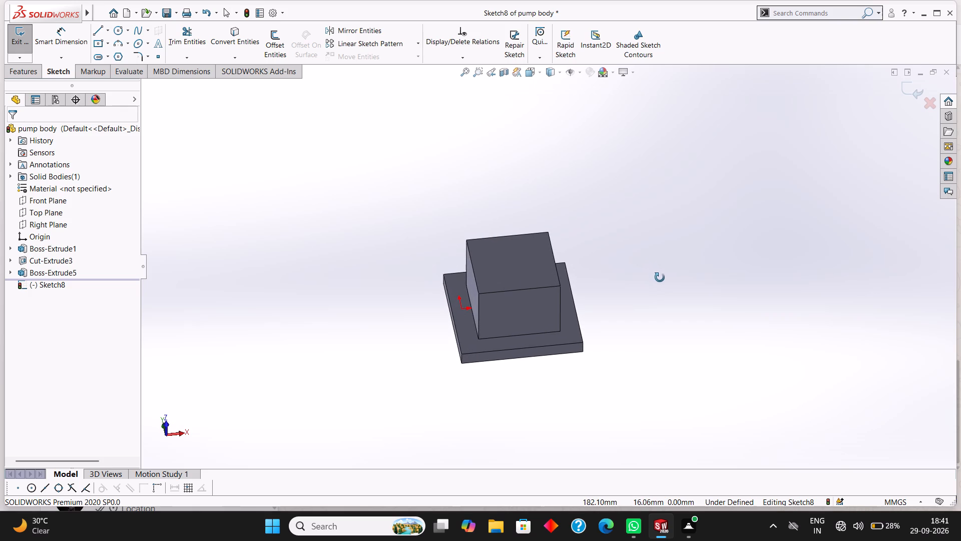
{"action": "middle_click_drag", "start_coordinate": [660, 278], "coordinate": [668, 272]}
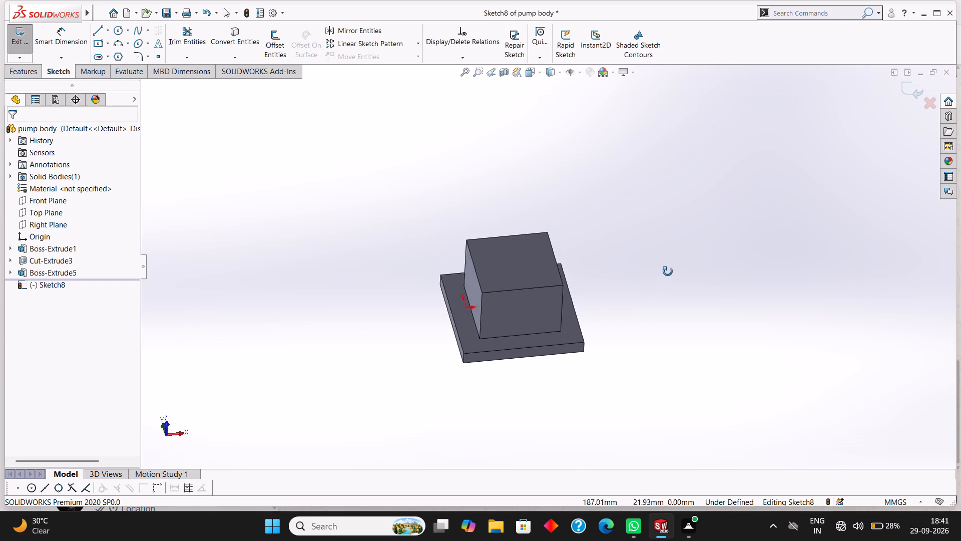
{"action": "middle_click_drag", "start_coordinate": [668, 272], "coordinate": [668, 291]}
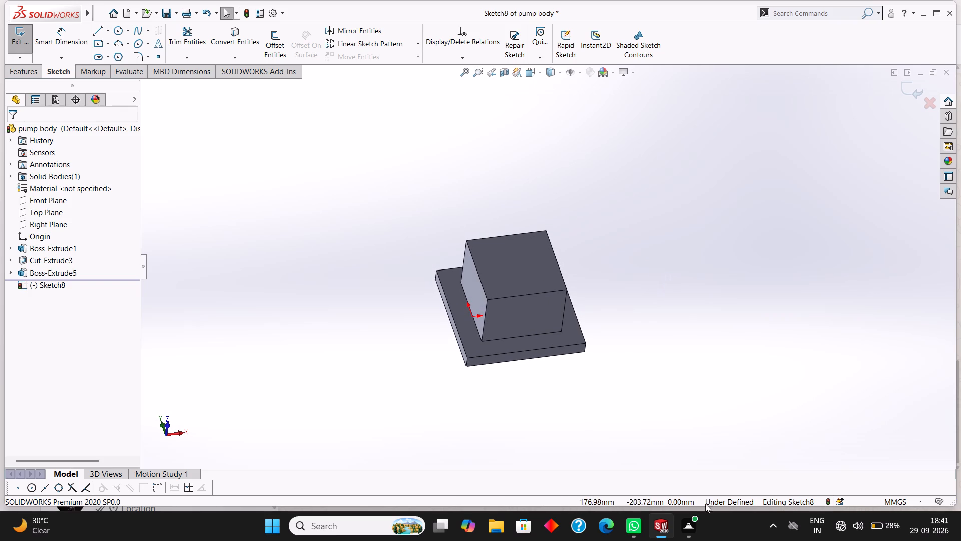
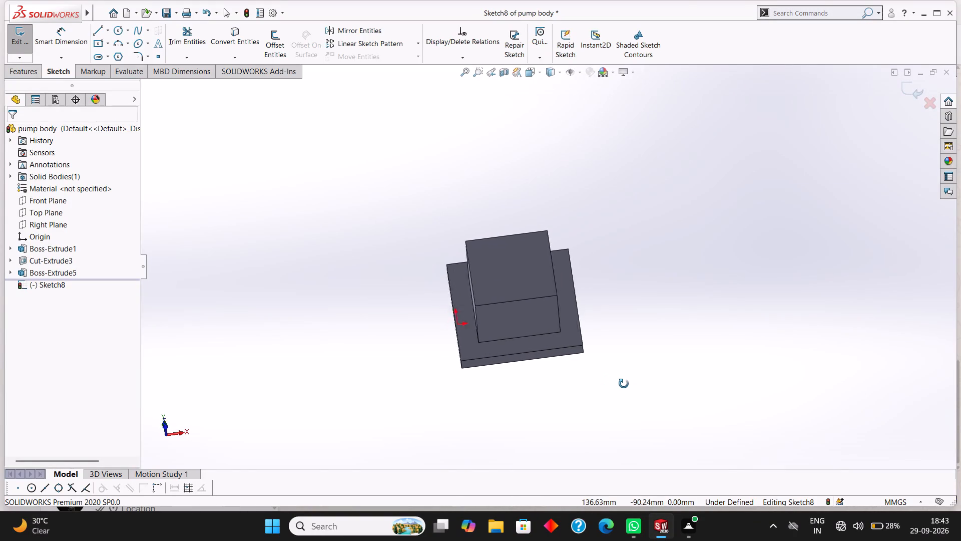
Examine the raised block and the base plate from several tilted angles.
{"action": "scroll", "coordinate": [623, 380], "scroll_direction": "up", "scroll_amount": 1}
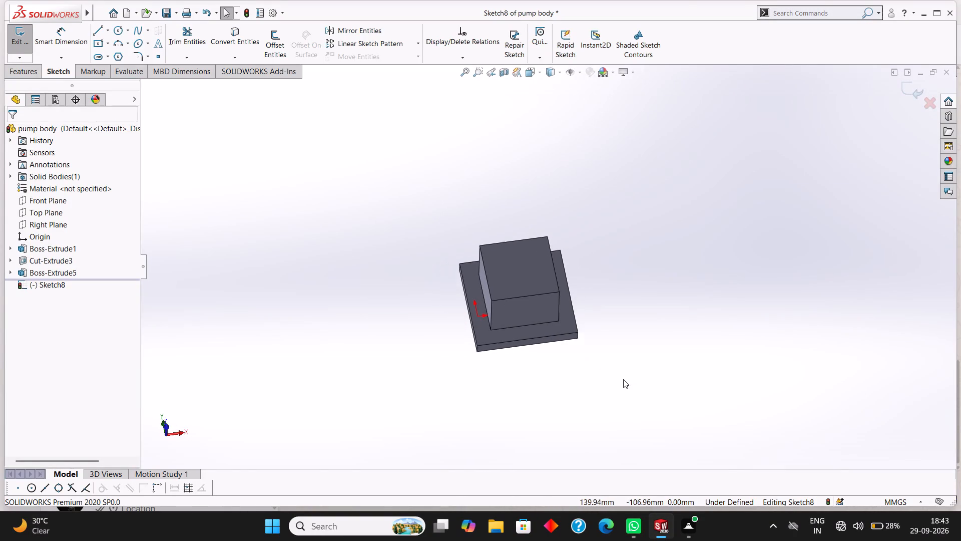
{"action": "scroll", "coordinate": [623, 379], "scroll_direction": "up", "scroll_amount": 1}
{"action": "middle_click_drag", "start_coordinate": [627, 308], "coordinate": [634, 332]}
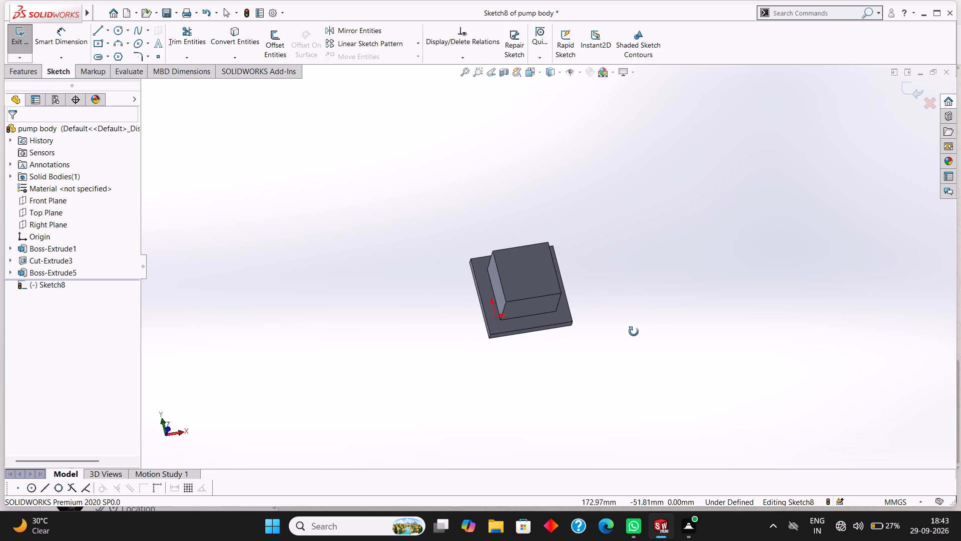
{"action": "middle_click_drag", "start_coordinate": [634, 332], "coordinate": [626, 298]}
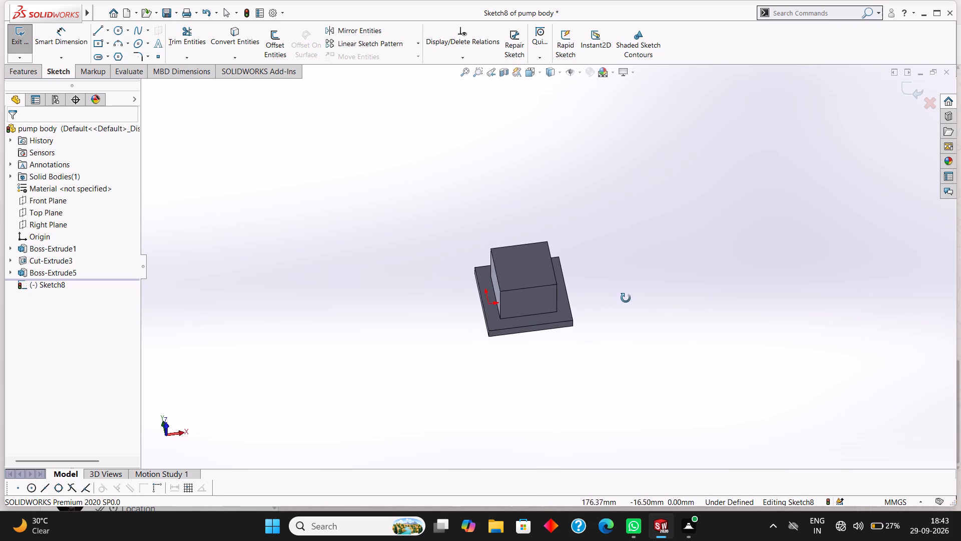
{"action": "middle_click_drag", "start_coordinate": [626, 298], "coordinate": [626, 322]}
{"action": "scroll", "coordinate": [625, 322], "scroll_direction": "down", "scroll_amount": 2}
{"action": "scroll", "coordinate": [617, 316], "scroll_direction": "up", "scroll_amount": 3}
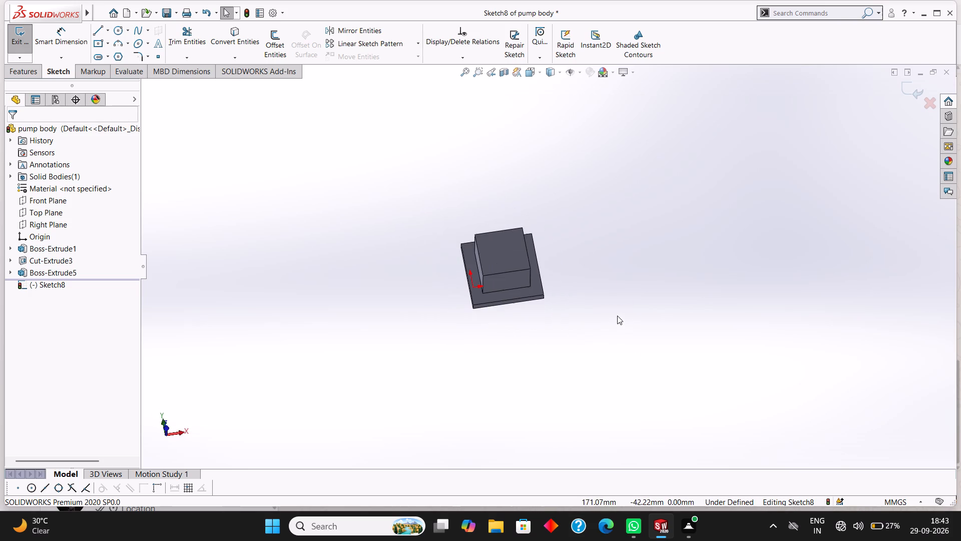
{"action": "middle_click_drag", "start_coordinate": [586, 305], "coordinate": [588, 325]}
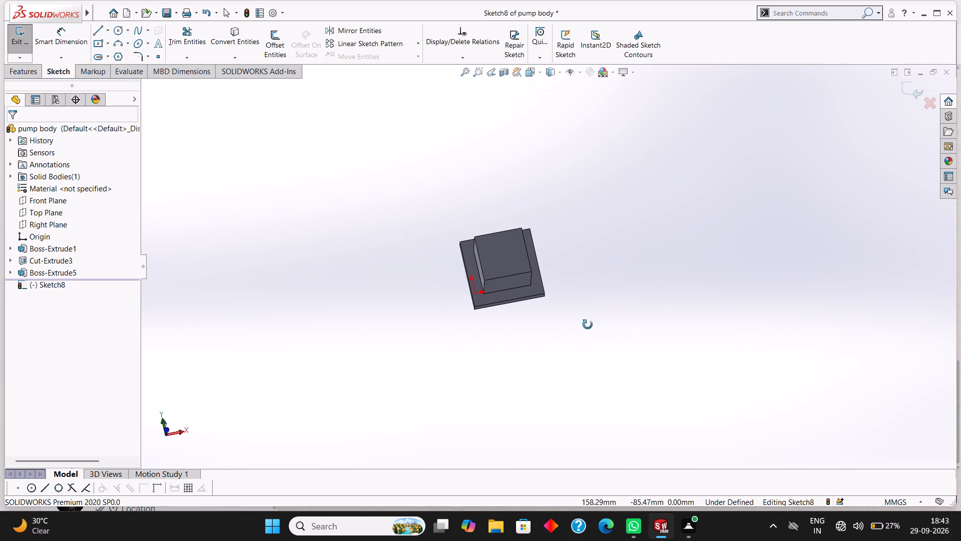
{"action": "middle_click_drag", "start_coordinate": [588, 325], "coordinate": [587, 325]}
{"action": "right_click", "coordinate": [510, 252]}
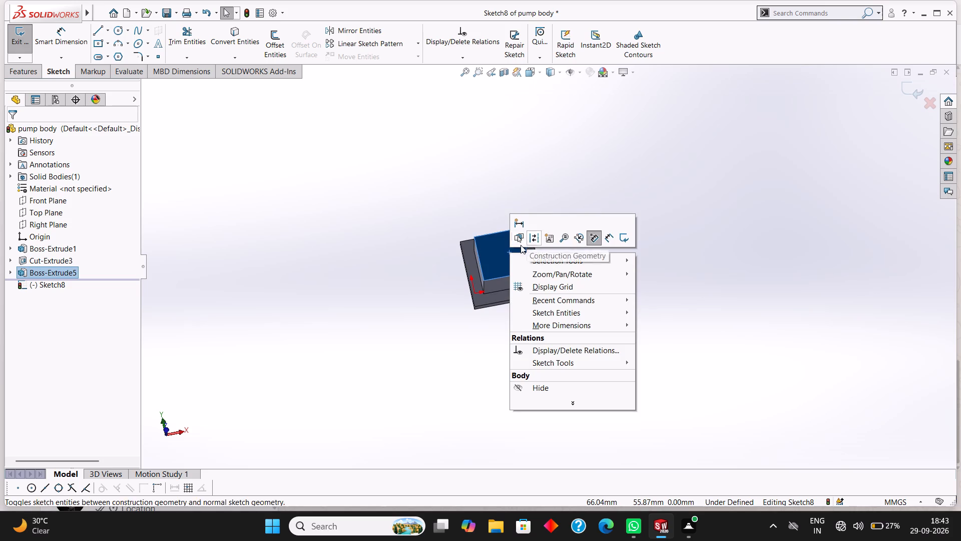
{"action": "left_click", "coordinate": [372, 291]}
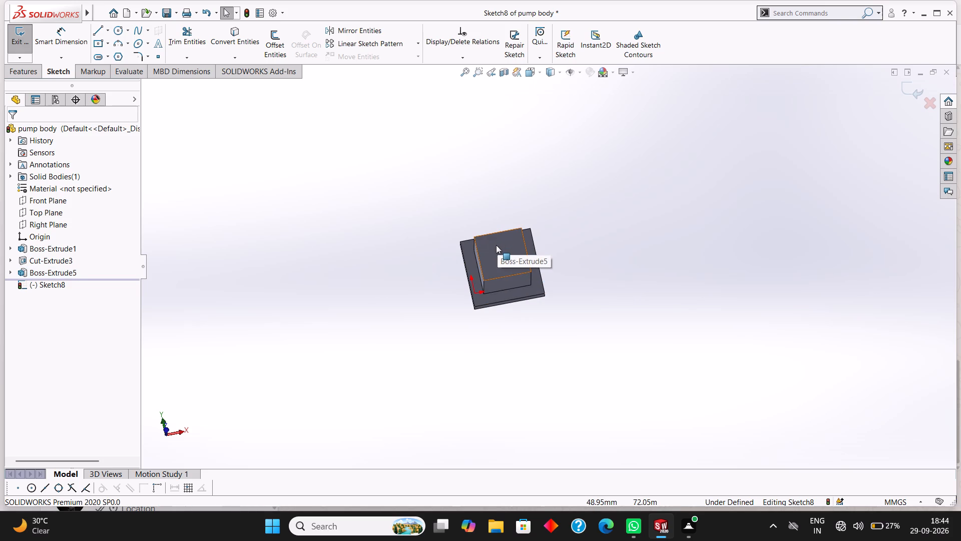
{"action": "middle_click_drag", "start_coordinate": [594, 263], "coordinate": [598, 247]}
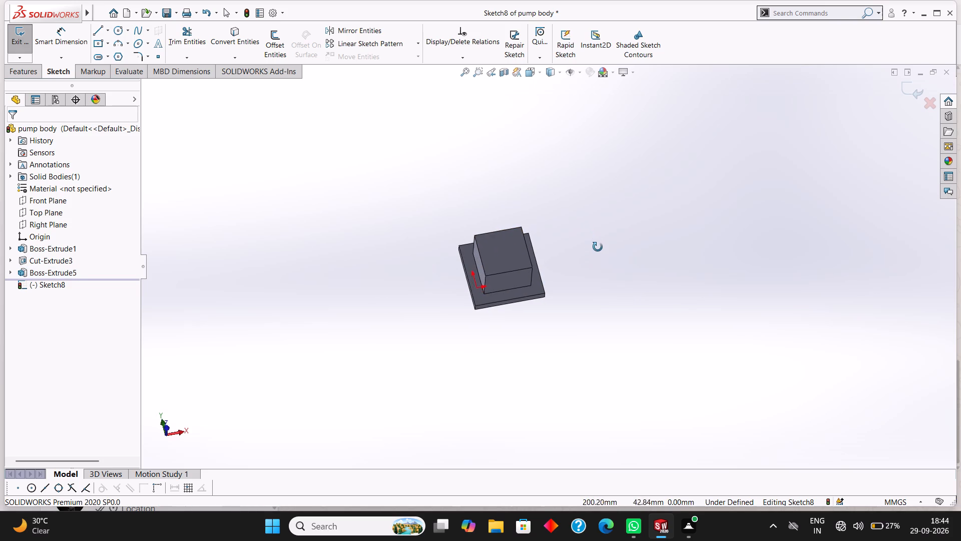
{"action": "middle_click_drag", "start_coordinate": [598, 247], "coordinate": [591, 250]}
Facing the raised block's top face squarely, sketch a circle centred on it and dimension its diameter to 68 mm.
{"action": "left_click", "coordinate": [502, 252]}
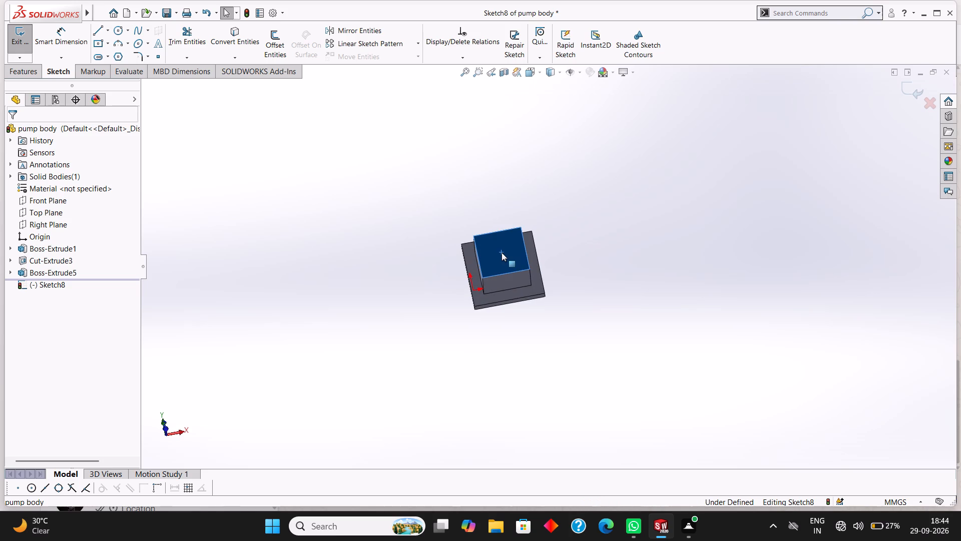
{"action": "key", "text": "ctrl+8"}
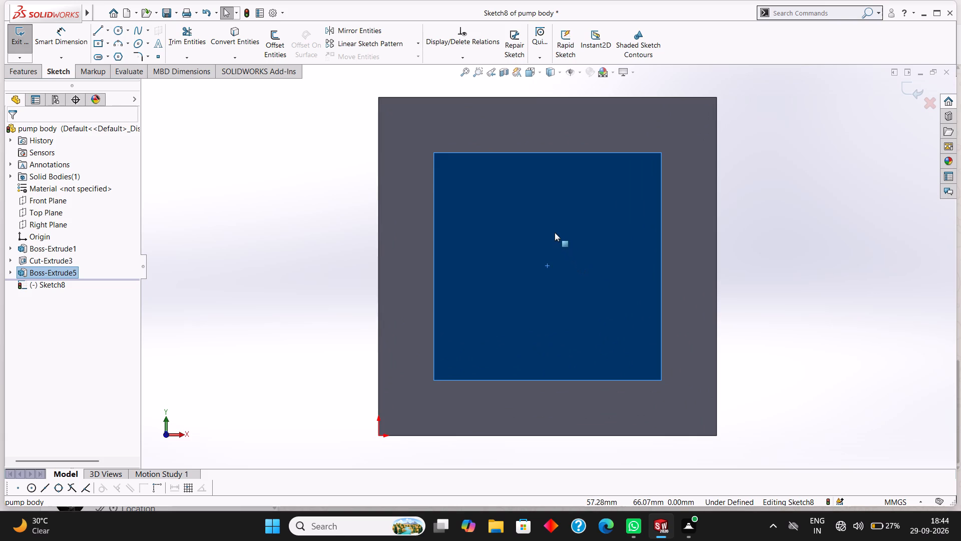
{"action": "key", "text": "Escape"}
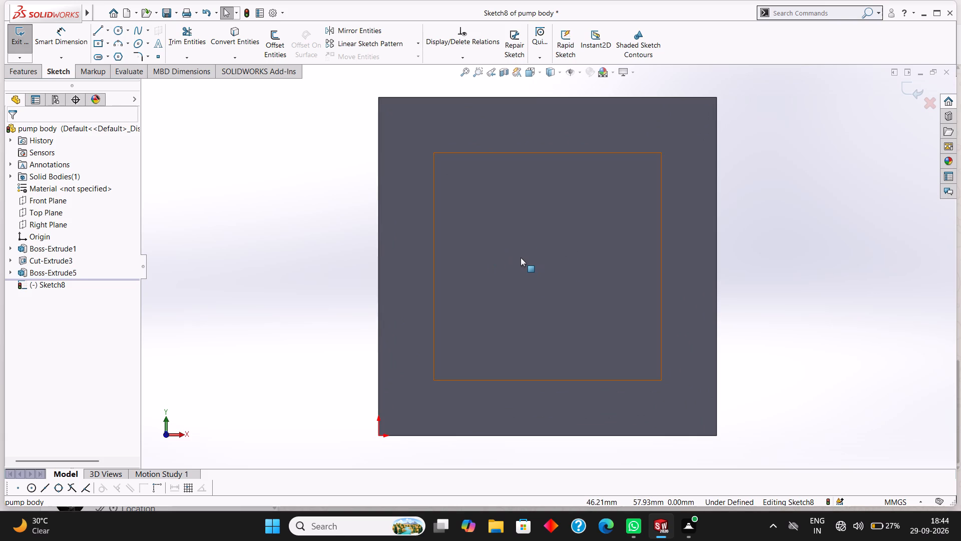
{"action": "scroll", "coordinate": [521, 257], "scroll_direction": "up", "scroll_amount": 1}
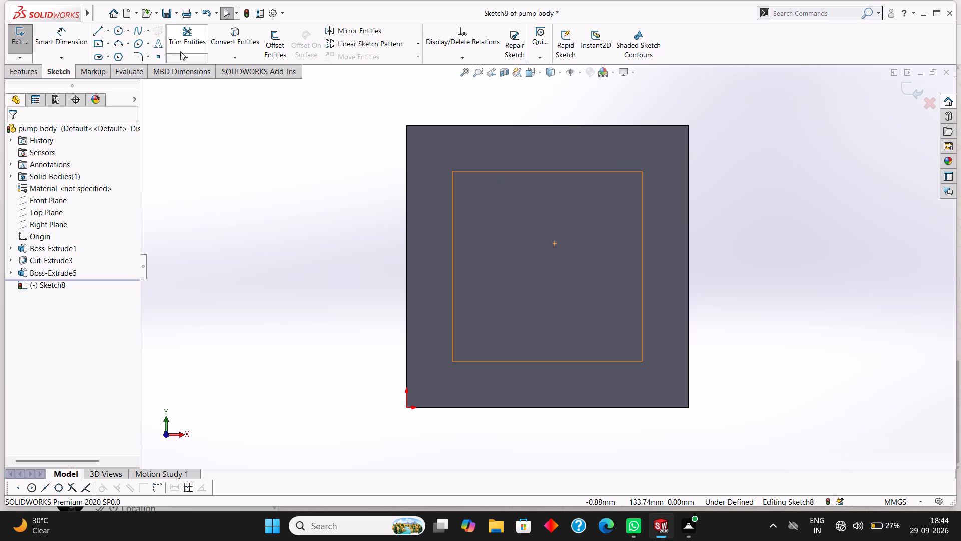
{"action": "right_click", "coordinate": [501, 209]}
{"action": "key", "text": "Escape"}
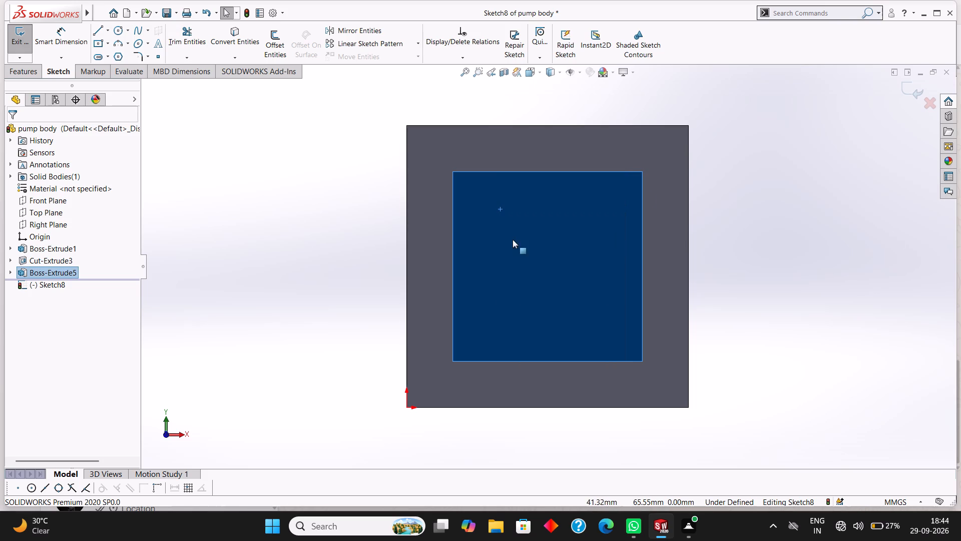
{"action": "key", "text": "Escape"}
{"action": "left_click", "coordinate": [115, 29]}
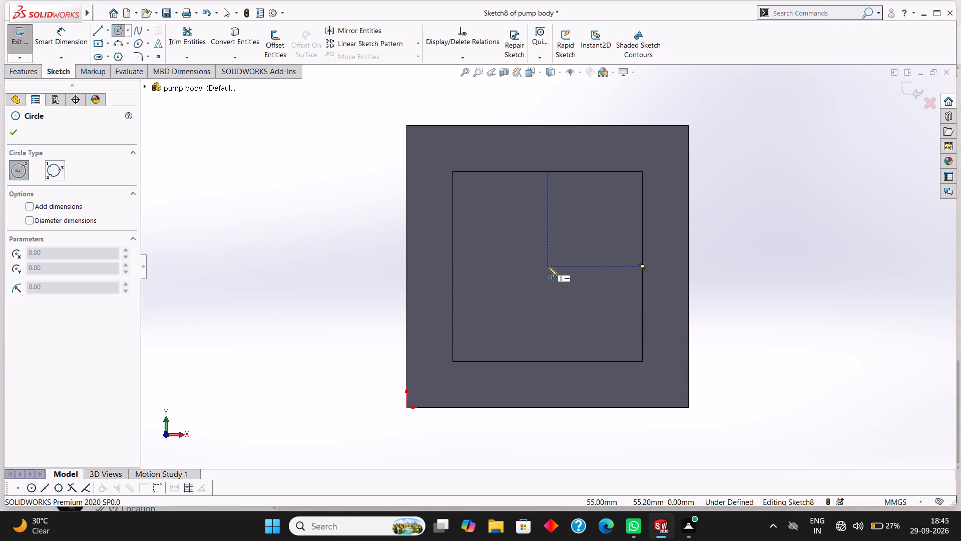
{"action": "left_click_drag", "start_coordinate": [548, 266], "coordinate": [601, 301]}
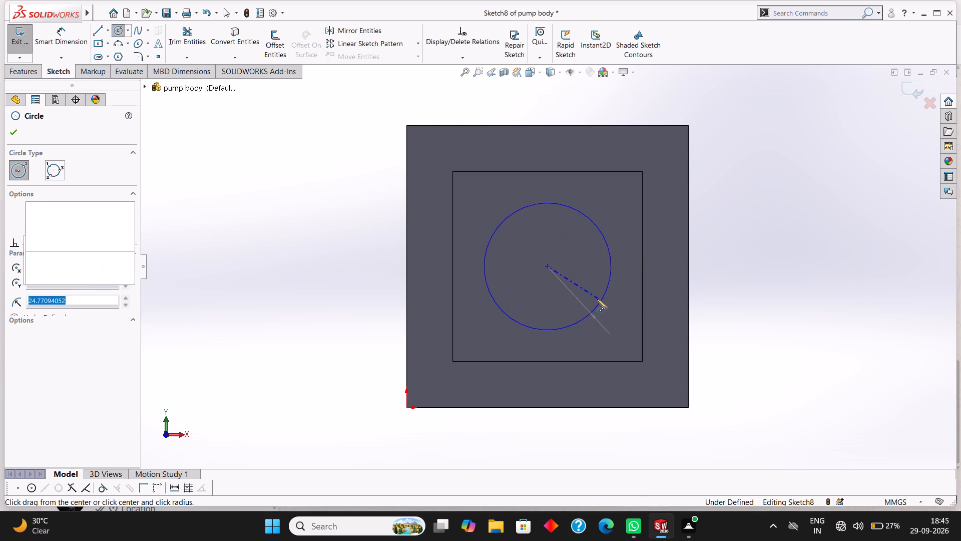
{"action": "left_click", "coordinate": [17, 132]}
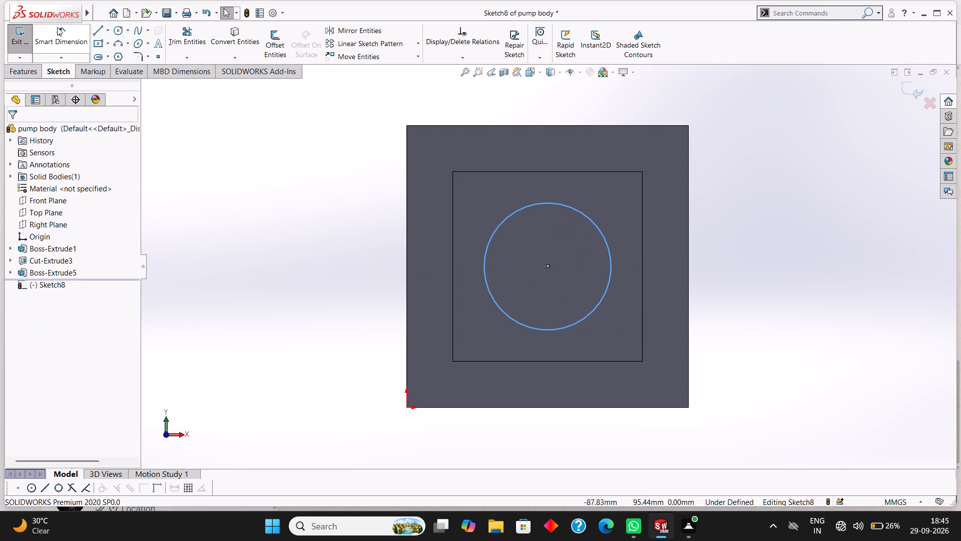
{"action": "left_click", "coordinate": [55, 25]}
{"action": "left_click_drag", "start_coordinate": [586, 219], "coordinate": [592, 219]}
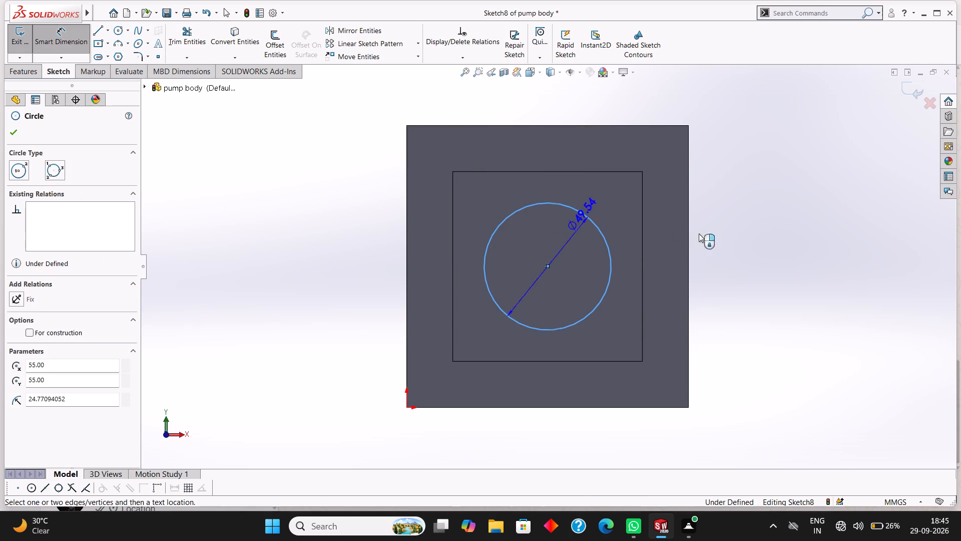
{"action": "left_click", "coordinate": [727, 247]}
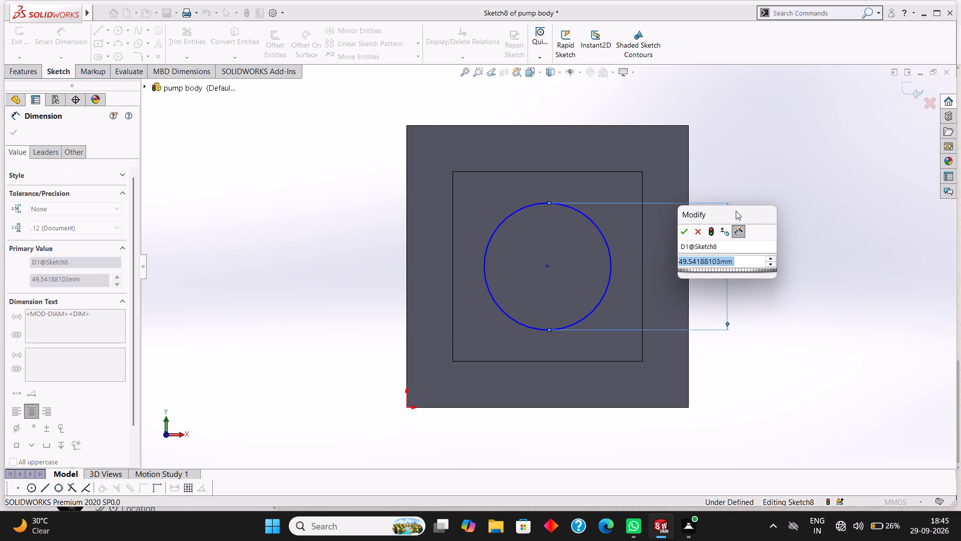
{"action": "type", "text": "68"}
{"action": "key", "text": "Return"}
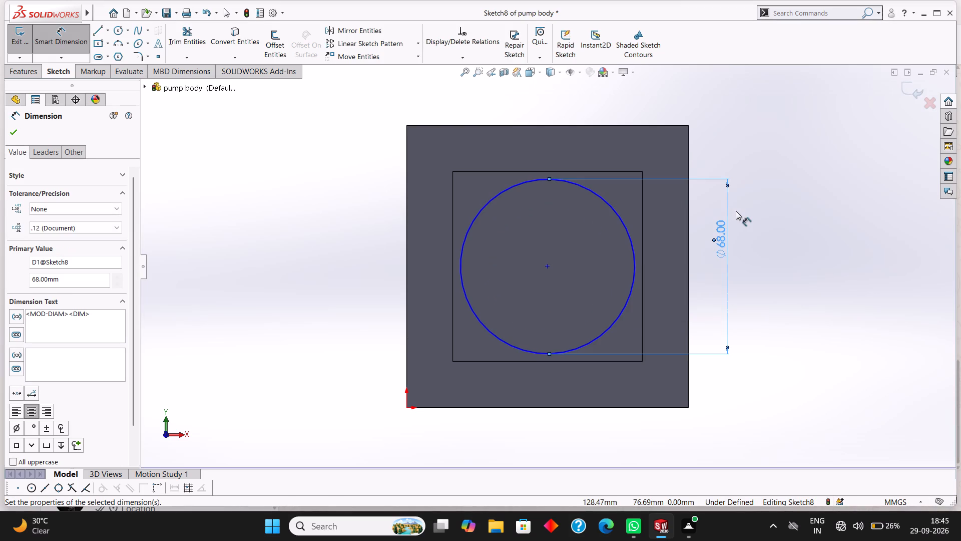
{"action": "left_click", "coordinate": [9, 134]}
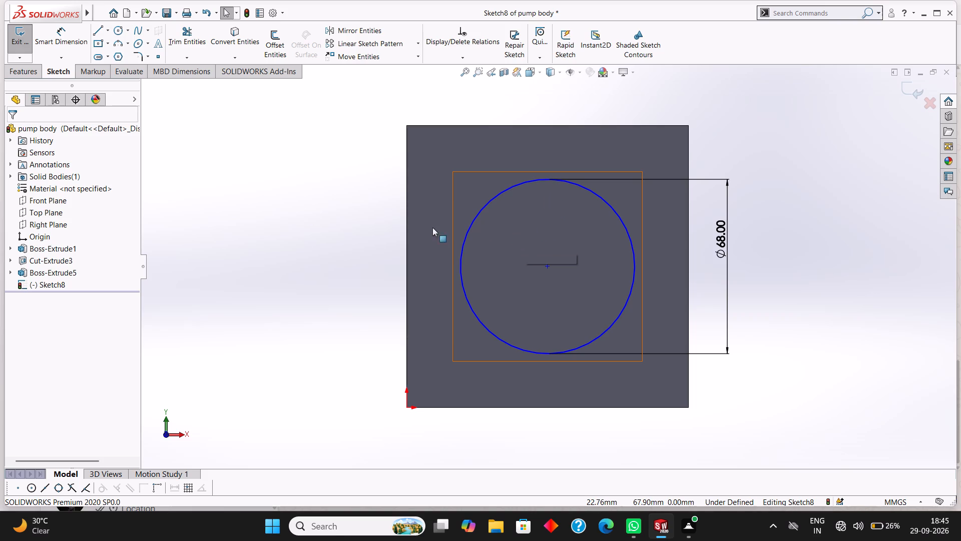
Sketch a second circle concentric inside the first and dimension its diameter to 53 mm.
{"action": "left_click", "coordinate": [122, 29]}
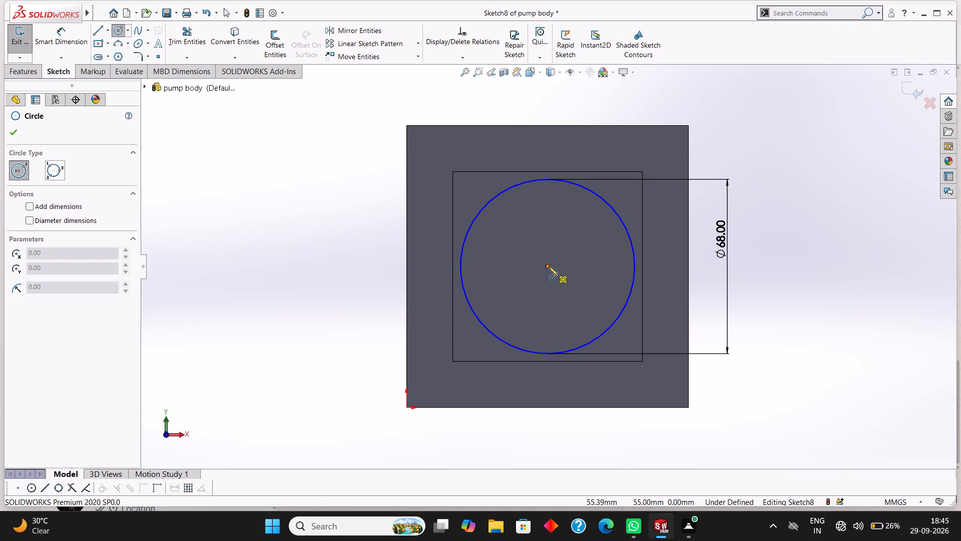
{"action": "left_click", "coordinate": [549, 266]}
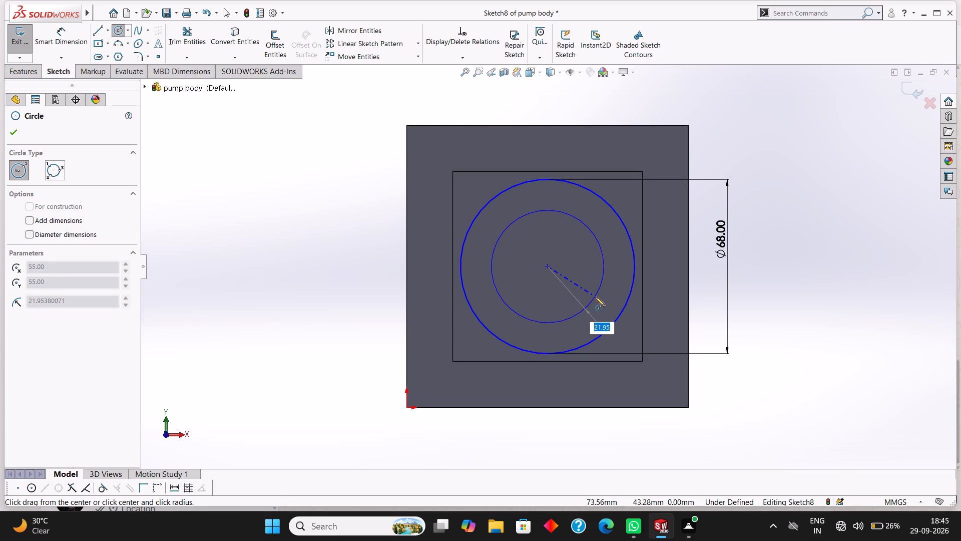
{"action": "left_click", "coordinate": [595, 297]}
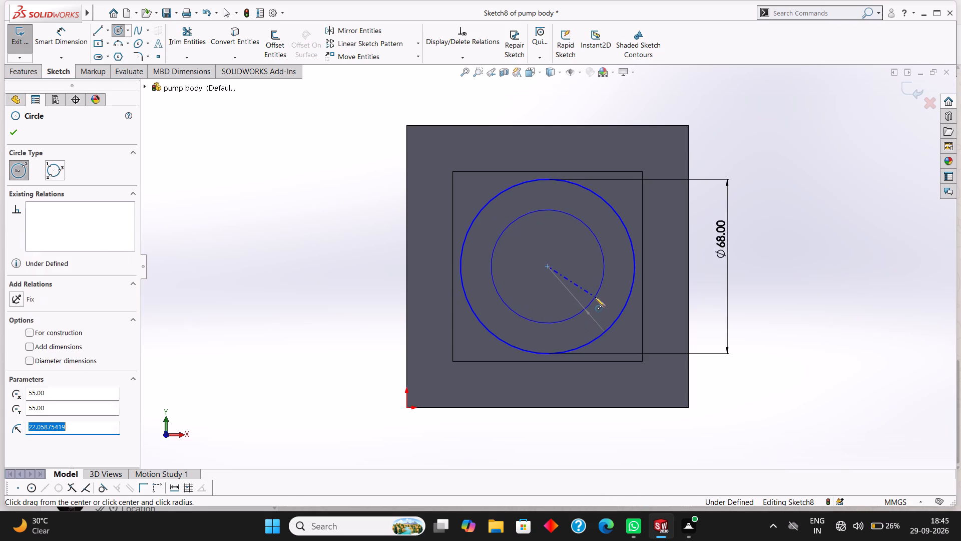
{"action": "left_click", "coordinate": [9, 133]}
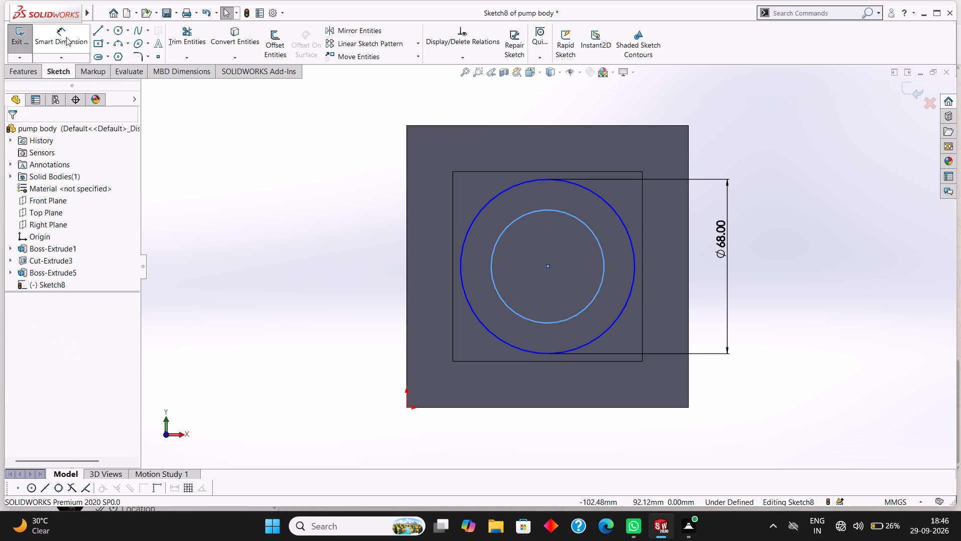
{"action": "left_click", "coordinate": [65, 36]}
{"action": "left_click", "coordinate": [509, 229]}
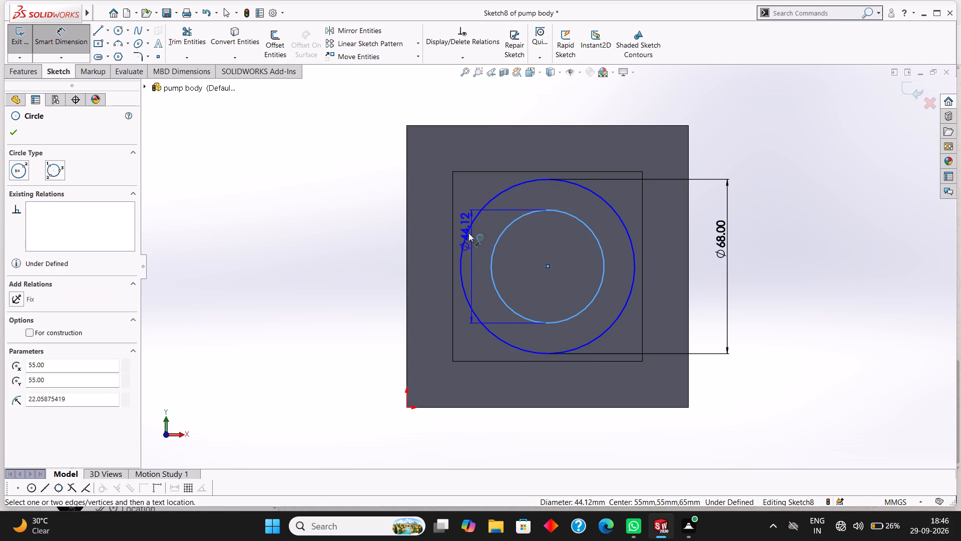
{"action": "left_click", "coordinate": [771, 250]}
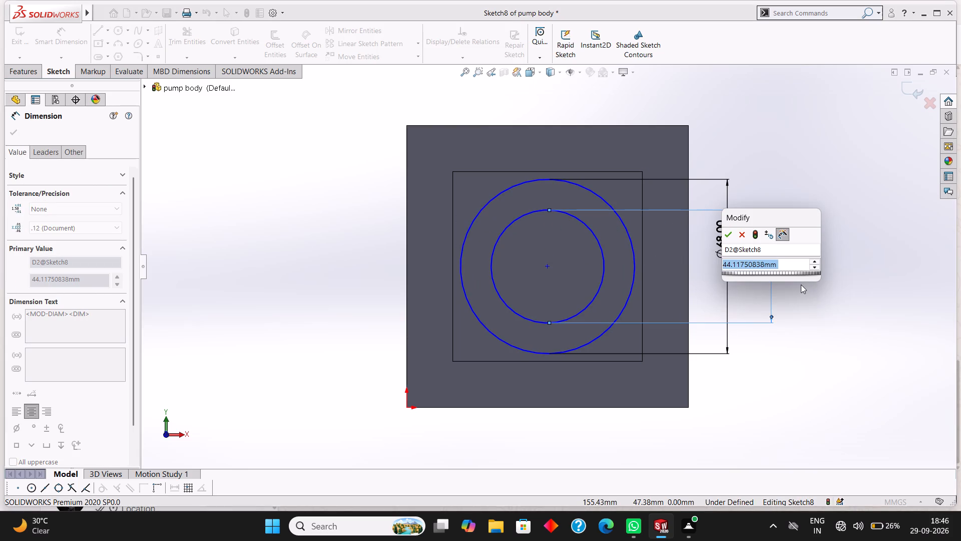
{"action": "type", "text": "53"}
{"action": "key", "text": "Return"}
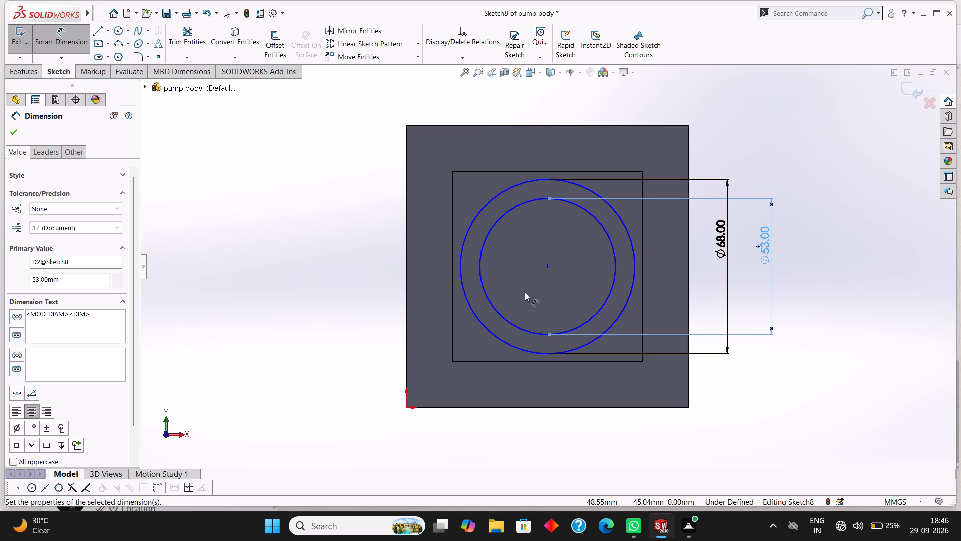
{"action": "left_click", "coordinate": [9, 131]}
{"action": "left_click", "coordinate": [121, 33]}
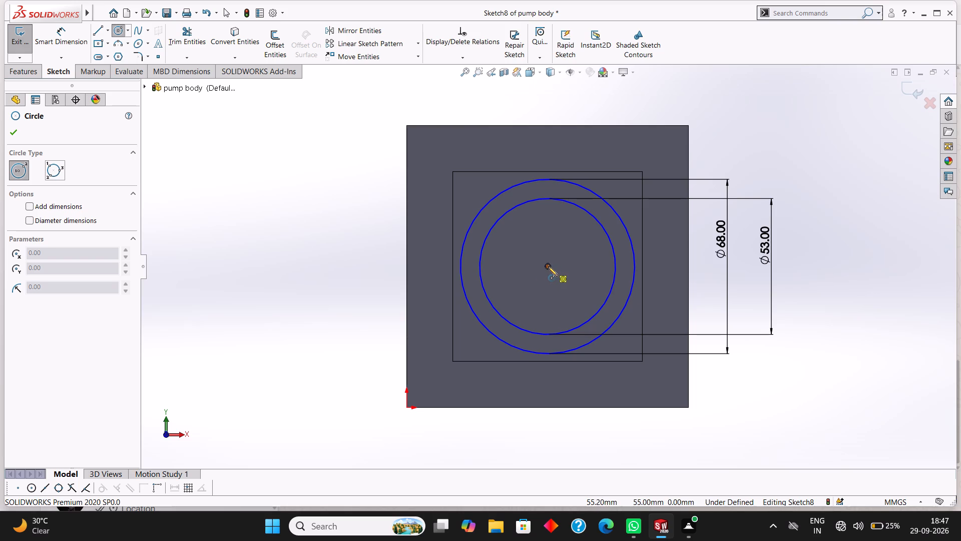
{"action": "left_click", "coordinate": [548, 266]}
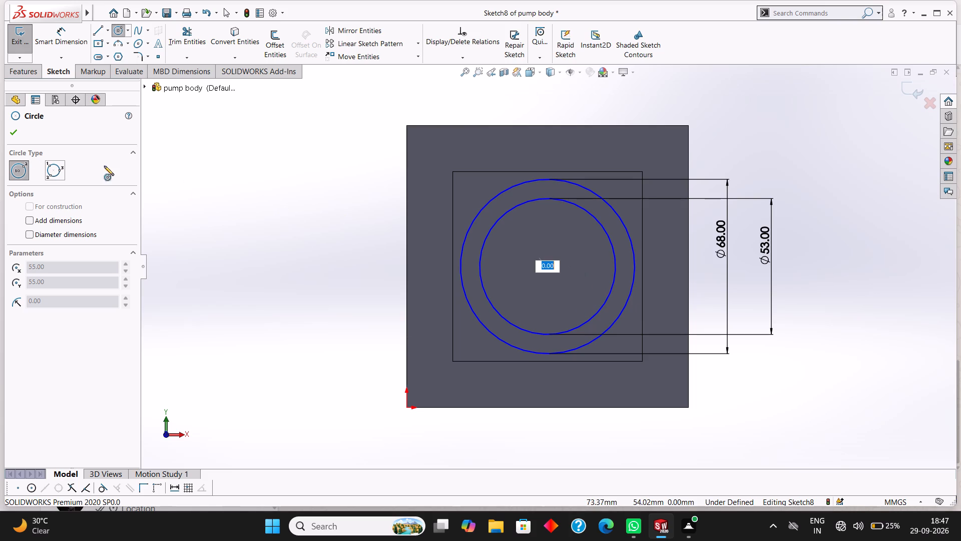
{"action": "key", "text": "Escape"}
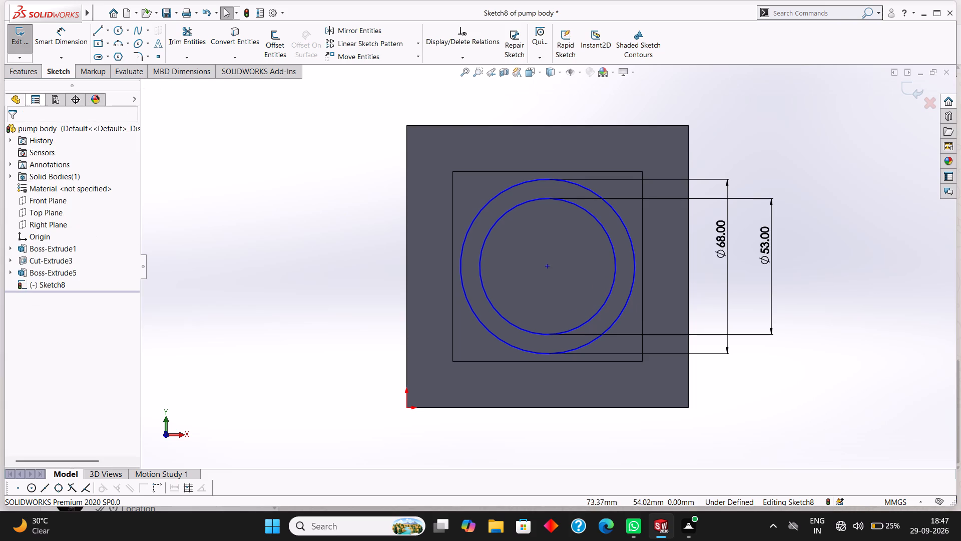
Extrude the ring between the two circles as a blind boss 4 mm deep from the raised block's top face, merging the result.
{"action": "left_click", "coordinate": [21, 69]}
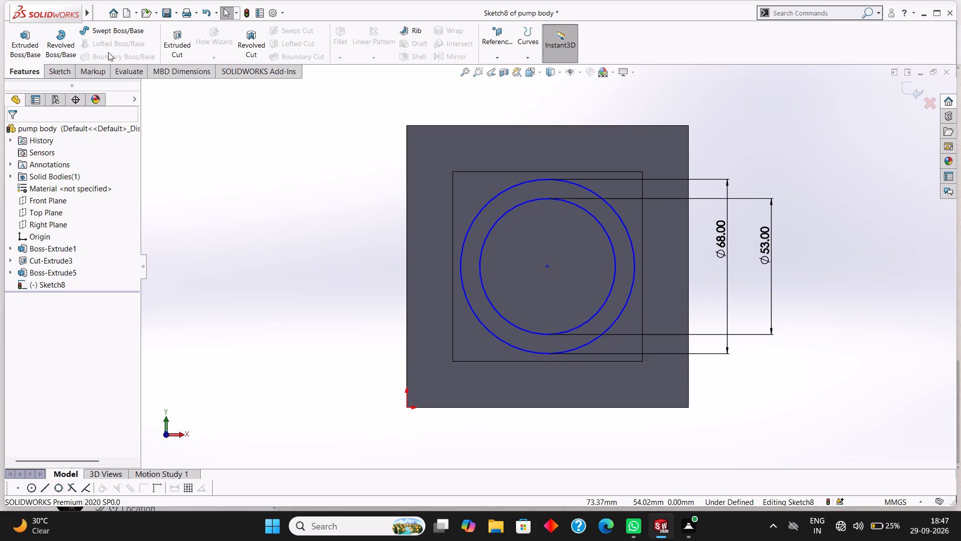
{"action": "left_click", "coordinate": [26, 42]}
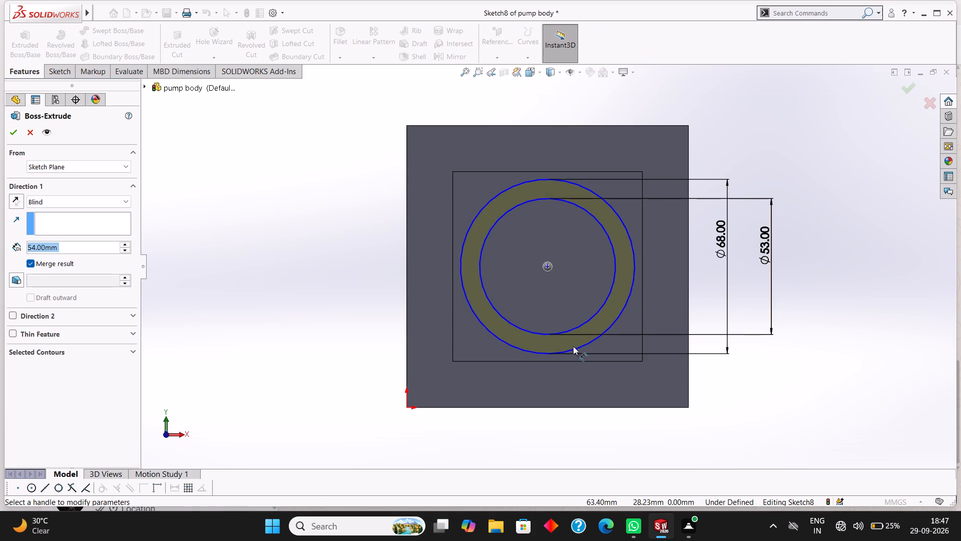
{"action": "middle_click_drag", "start_coordinate": [604, 442], "coordinate": [609, 331]}
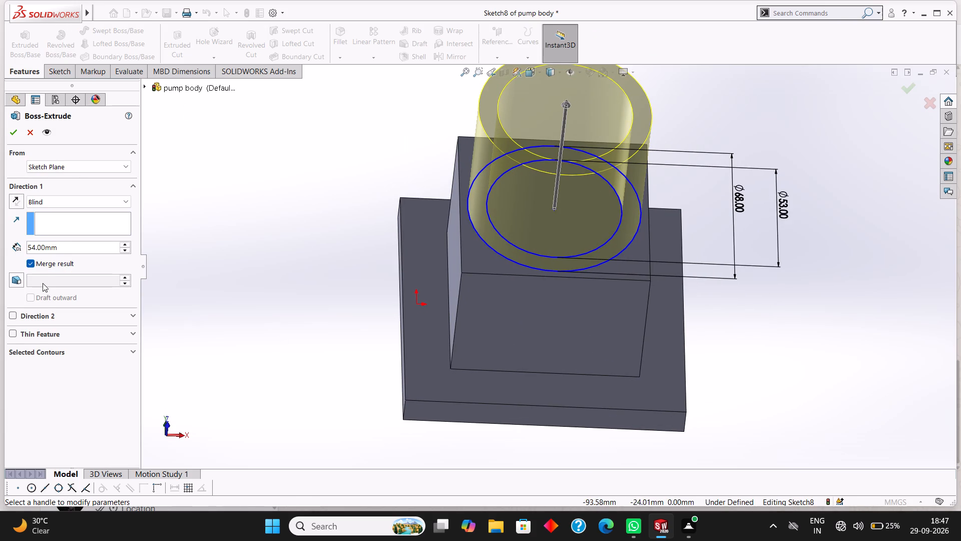
{"action": "left_click", "coordinate": [60, 244]}
{"action": "left_click_drag", "start_coordinate": [77, 242], "coordinate": [0, 242]}
{"action": "key", "text": "4"}
{"action": "key", "text": "Return"}
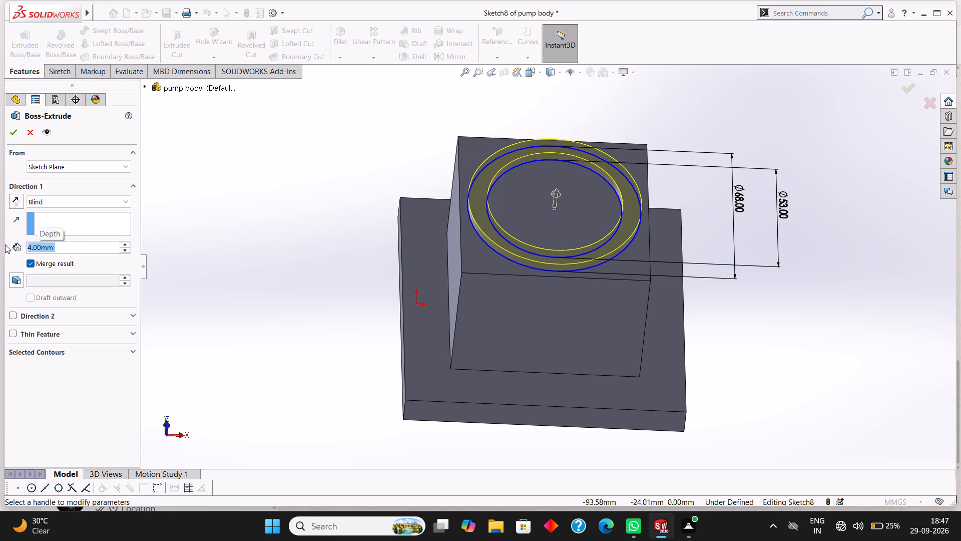
{"action": "left_click", "coordinate": [10, 135]}
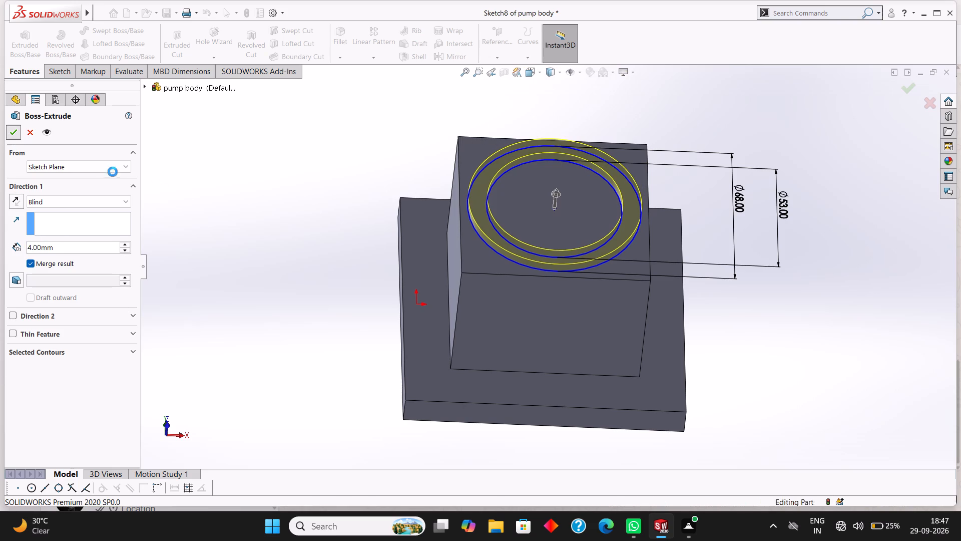
Start a sketch on the flat circular face inside the raised ring and draw a centred circle about 16 mm in diameter.
{"action": "left_click", "coordinate": [290, 223]}
{"action": "middle_click_drag", "start_coordinate": [361, 275], "coordinate": [363, 239]}
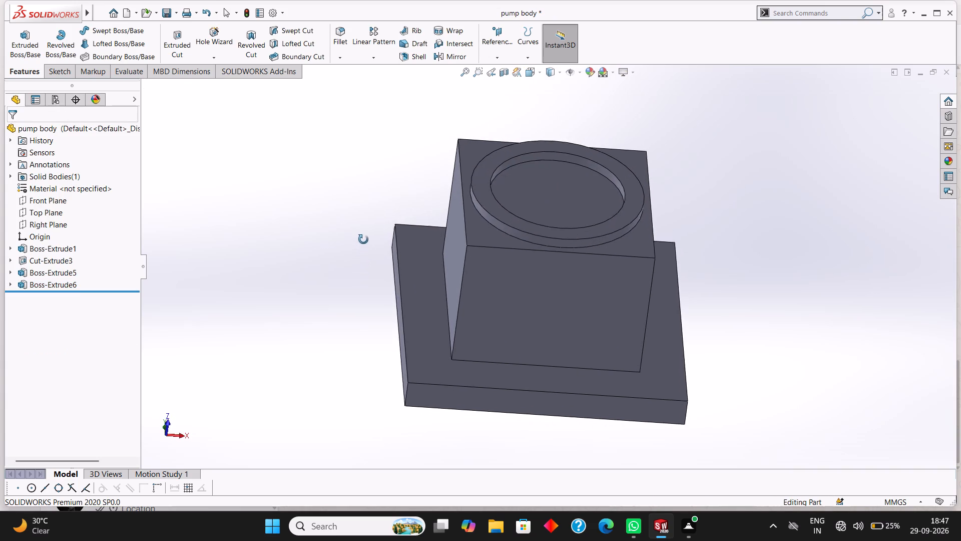
{"action": "middle_click_drag", "start_coordinate": [363, 239], "coordinate": [363, 314]}
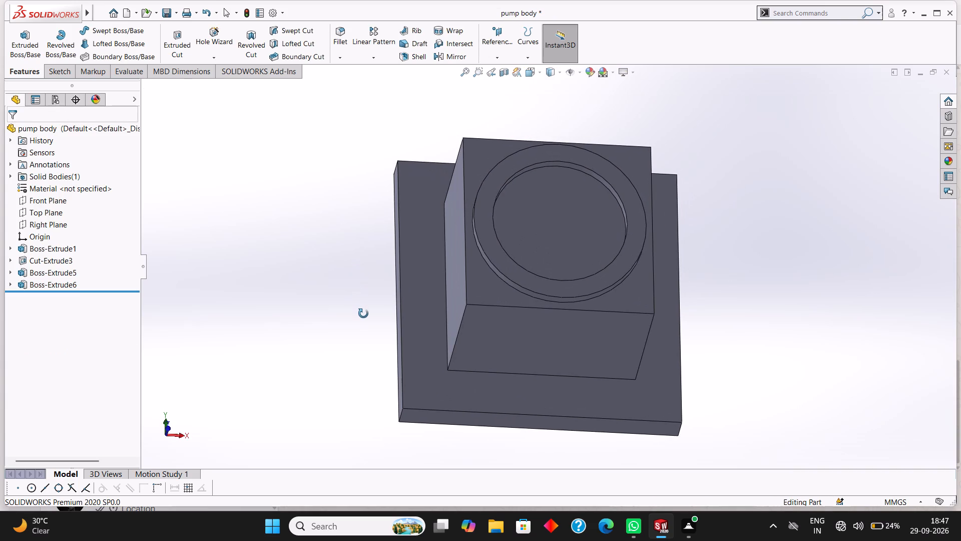
{"action": "middle_click_drag", "start_coordinate": [363, 314], "coordinate": [360, 311]}
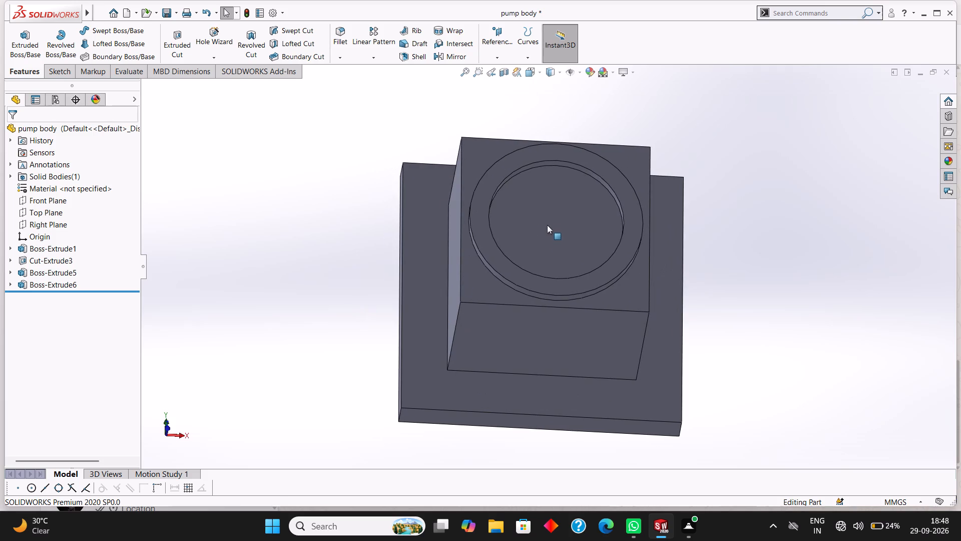
{"action": "right_click", "coordinate": [547, 218]}
{"action": "left_click", "coordinate": [568, 202]}
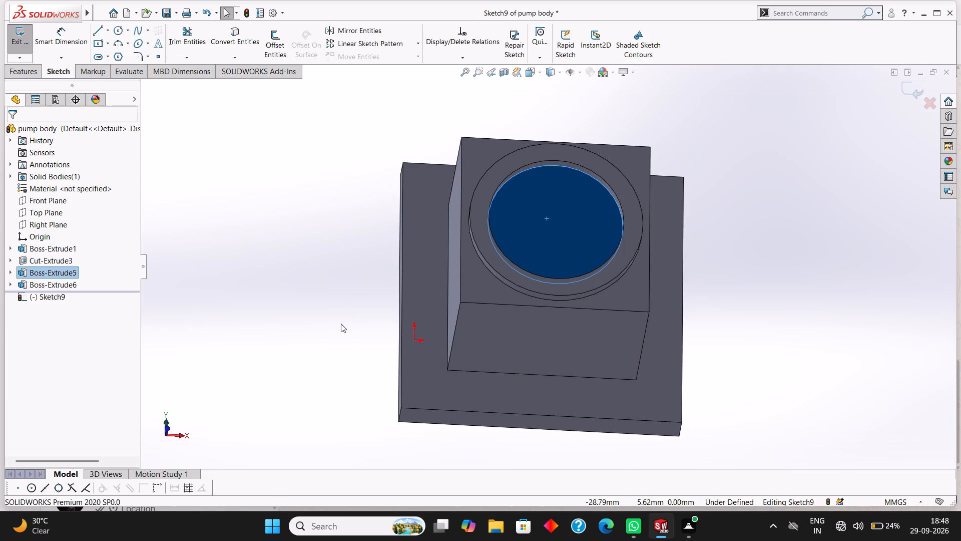
{"action": "key", "text": "ctrl+8"}
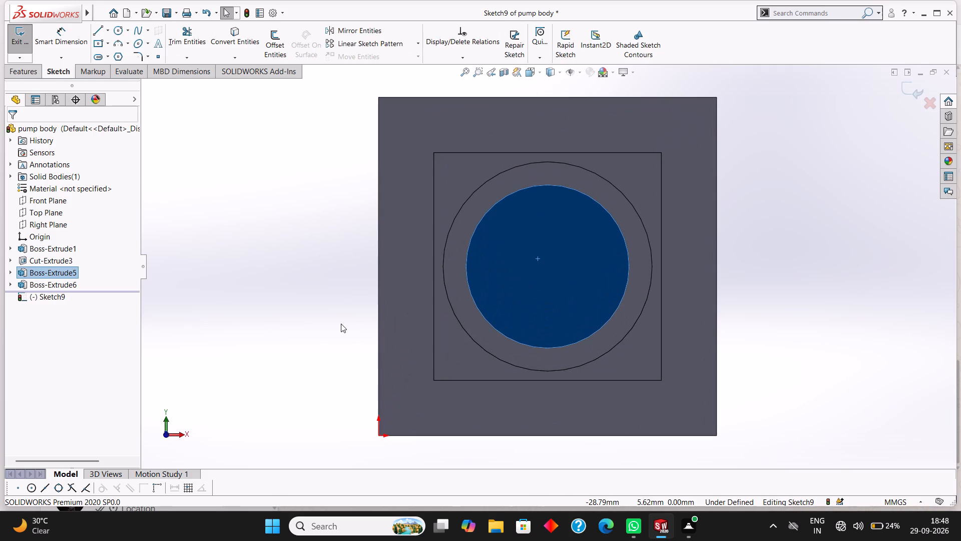
{"action": "key", "text": "Escape"}
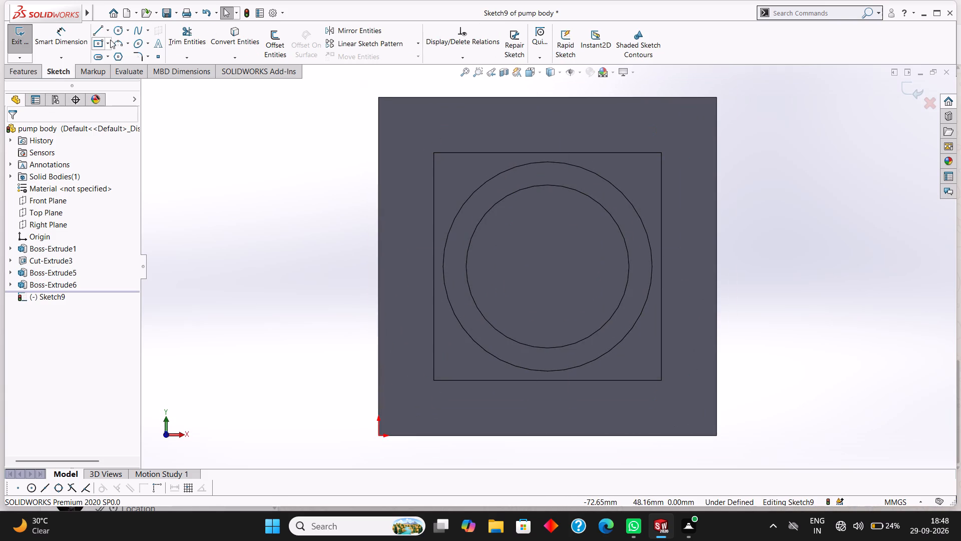
{"action": "left_click", "coordinate": [120, 29]}
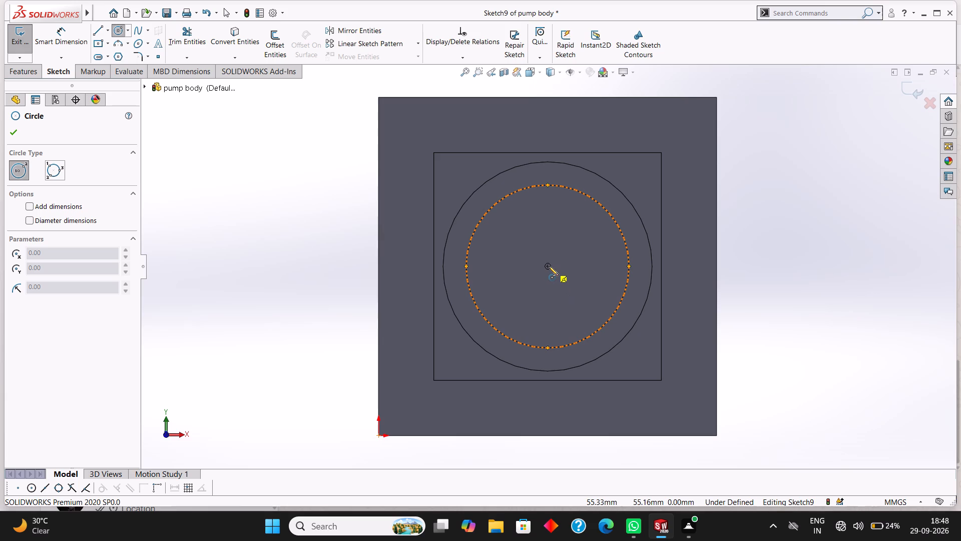
{"action": "left_click_drag", "start_coordinate": [549, 266], "coordinate": [559, 277]}
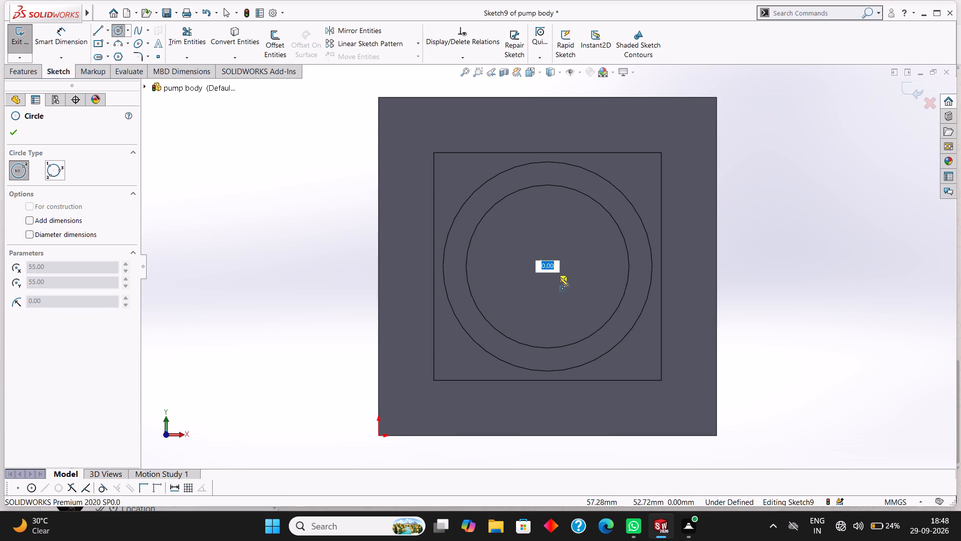
{"action": "left_click_drag", "start_coordinate": [559, 277], "coordinate": [565, 284]}
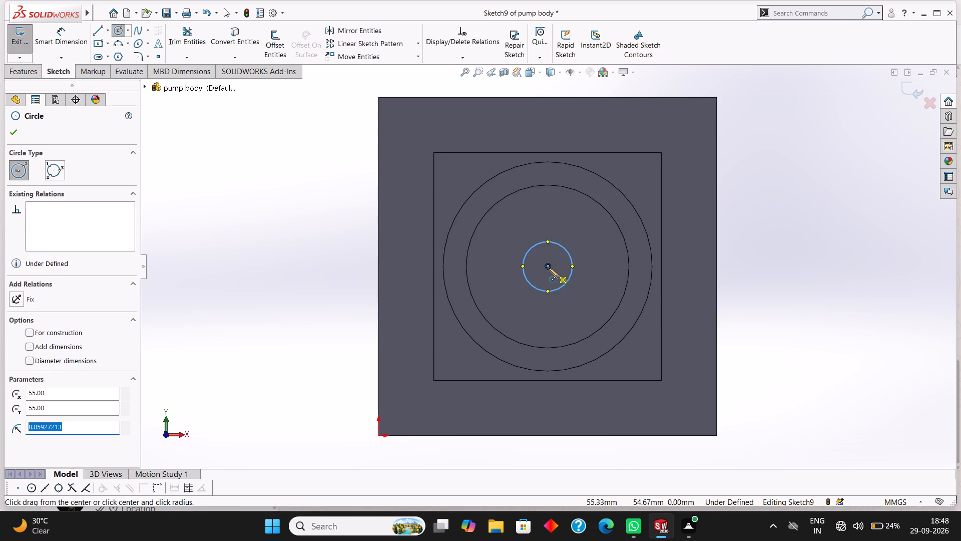
{"action": "key", "text": "Escape"}
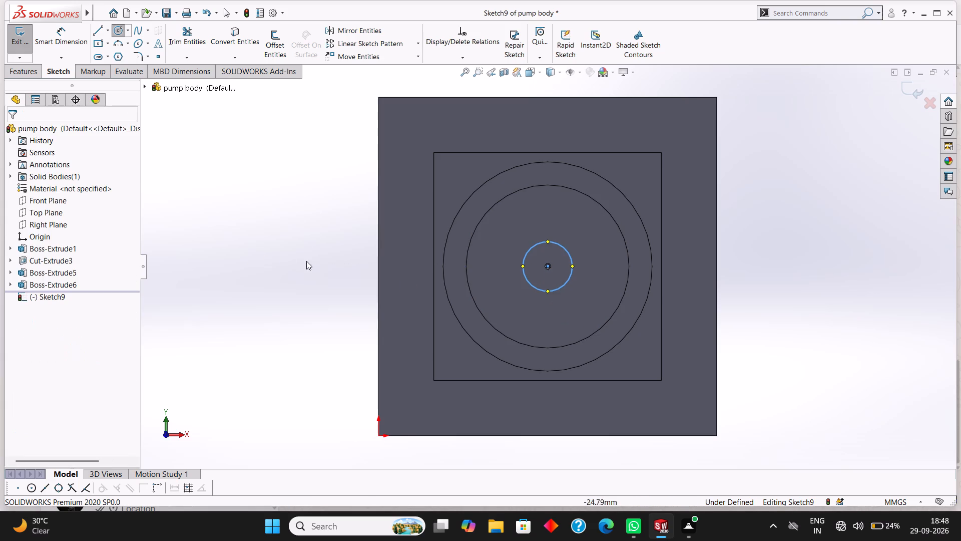
Sketch a second, larger circle about 25 mm in diameter, concentric with the first.
{"action": "left_click", "coordinate": [117, 30]}
{"action": "left_click_drag", "start_coordinate": [547, 265], "coordinate": [571, 280]}
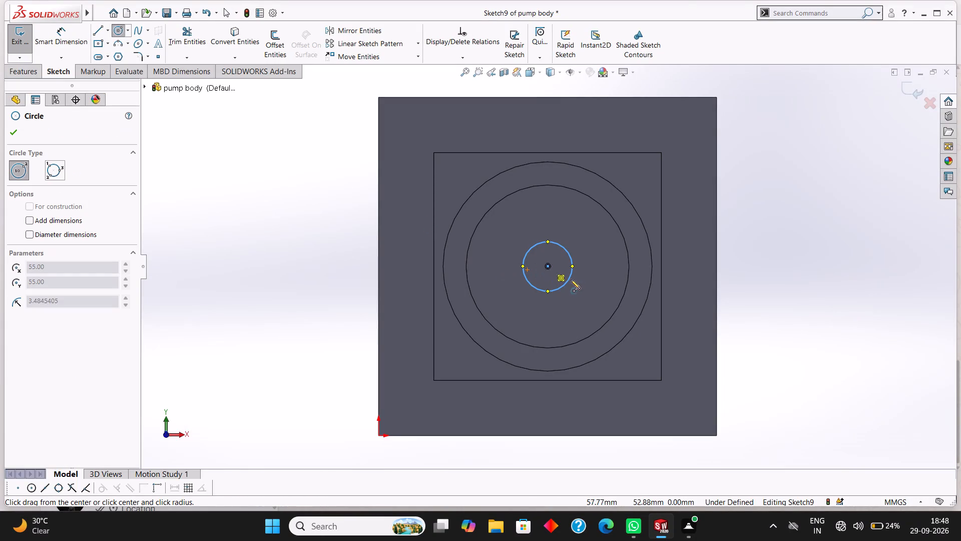
{"action": "left_click_drag", "start_coordinate": [571, 280], "coordinate": [580, 289]}
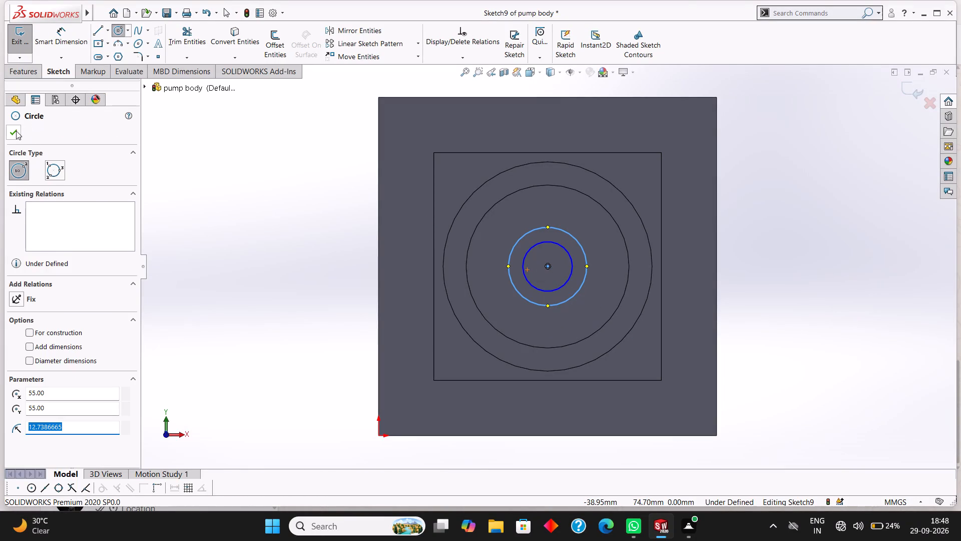
{"action": "left_click", "coordinate": [16, 131]}
Dimension the outer sketch circle's diameter to 45 mm.
{"action": "left_click", "coordinate": [52, 30]}
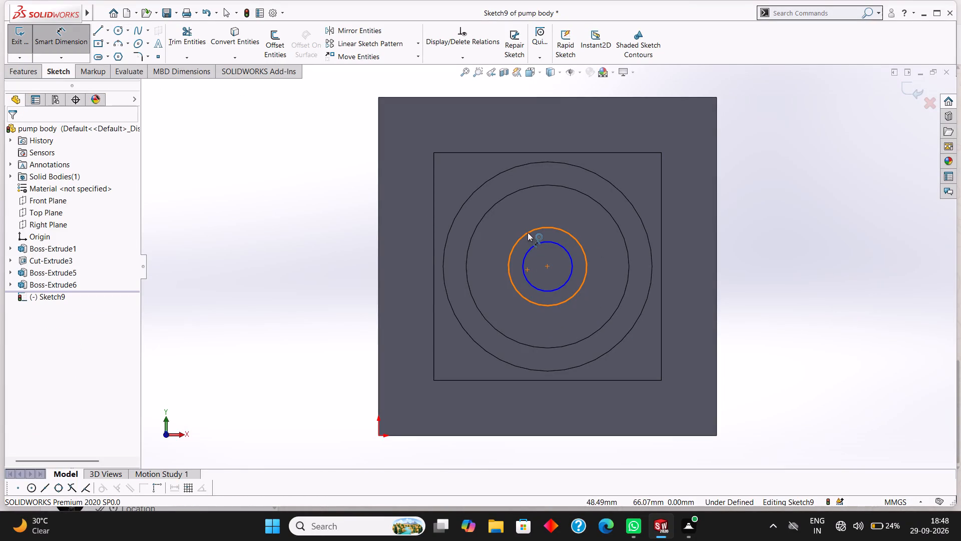
{"action": "left_click", "coordinate": [528, 232]}
{"action": "left_click", "coordinate": [412, 249]}
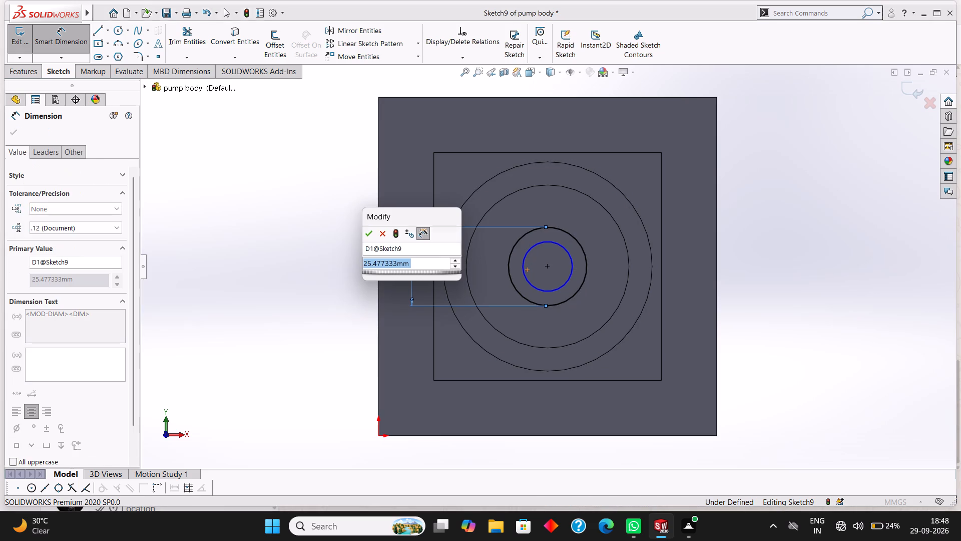
{"action": "type", "text": "45"}
{"action": "key", "text": "Return"}
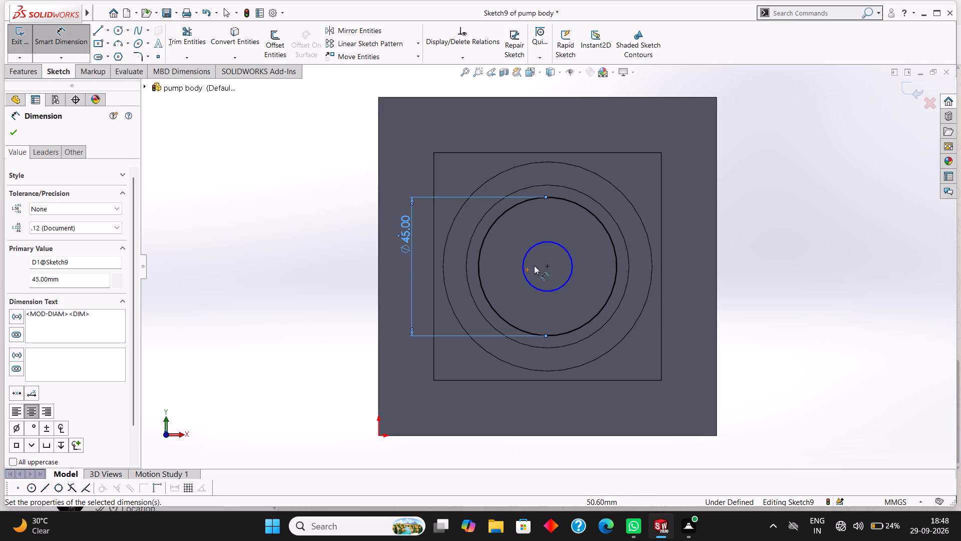
Set the outer sketch circle's diameter to 35 mm.
{"action": "double_click", "coordinate": [408, 232]}
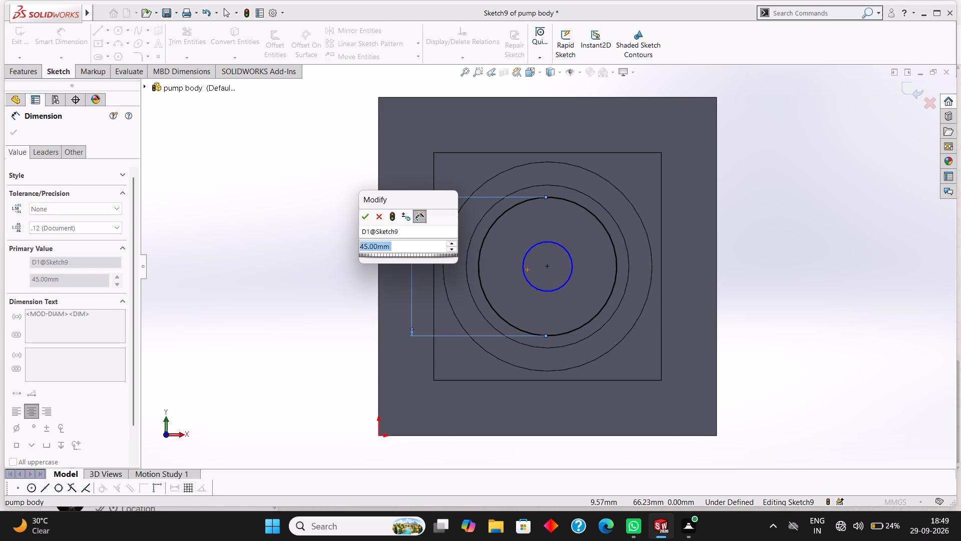
{"action": "type", "text": "35"}
{"action": "key", "text": "Return"}
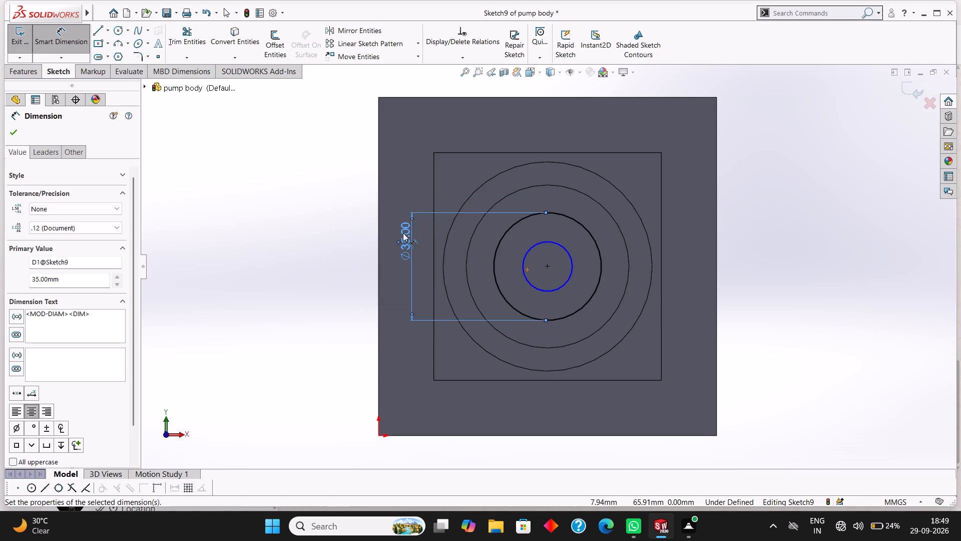
Dimension the inner sketch circle's diameter to 25 mm.
{"action": "left_click_drag", "start_coordinate": [536, 245], "coordinate": [440, 247]}
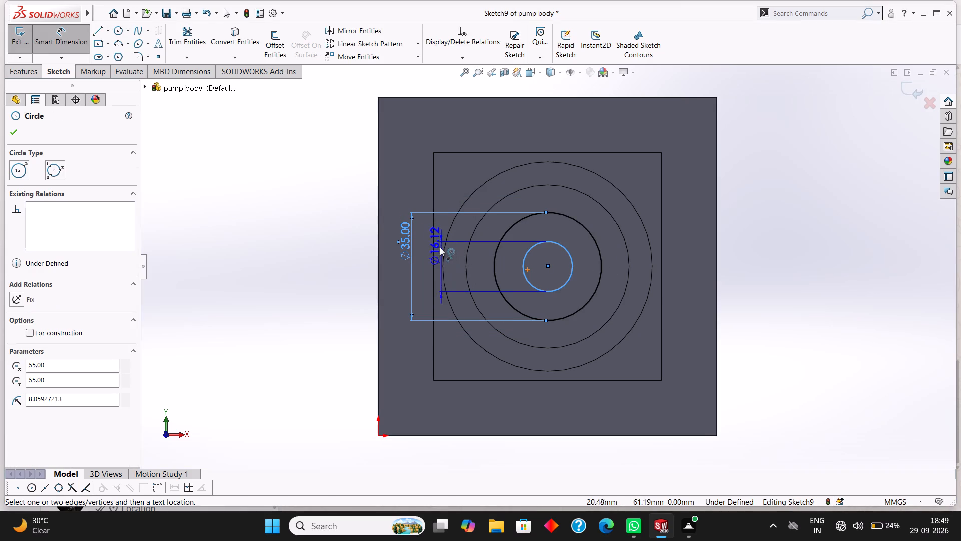
{"action": "left_click_drag", "start_coordinate": [440, 247], "coordinate": [426, 244]}
{"action": "left_click", "coordinate": [425, 244]}
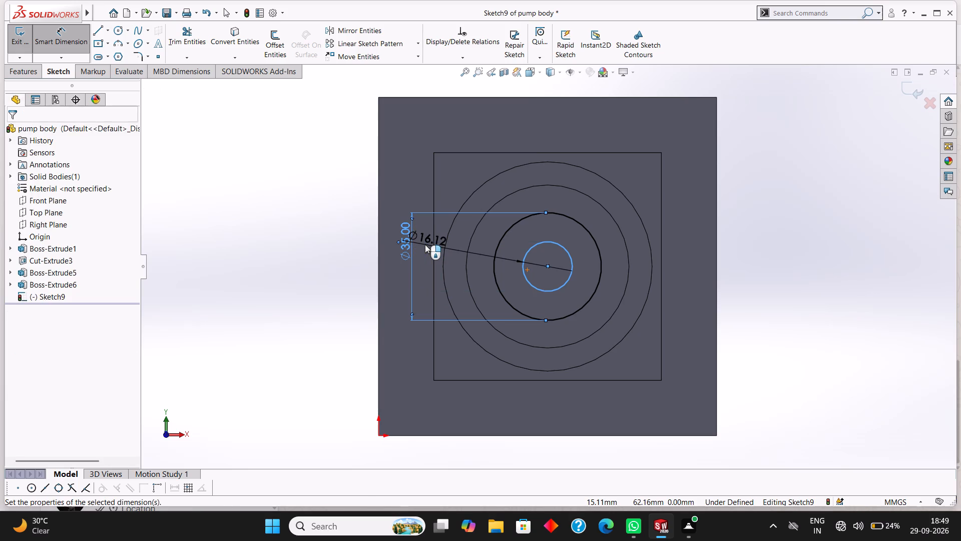
{"action": "type", "text": "25"}
{"action": "key", "text": "Return"}
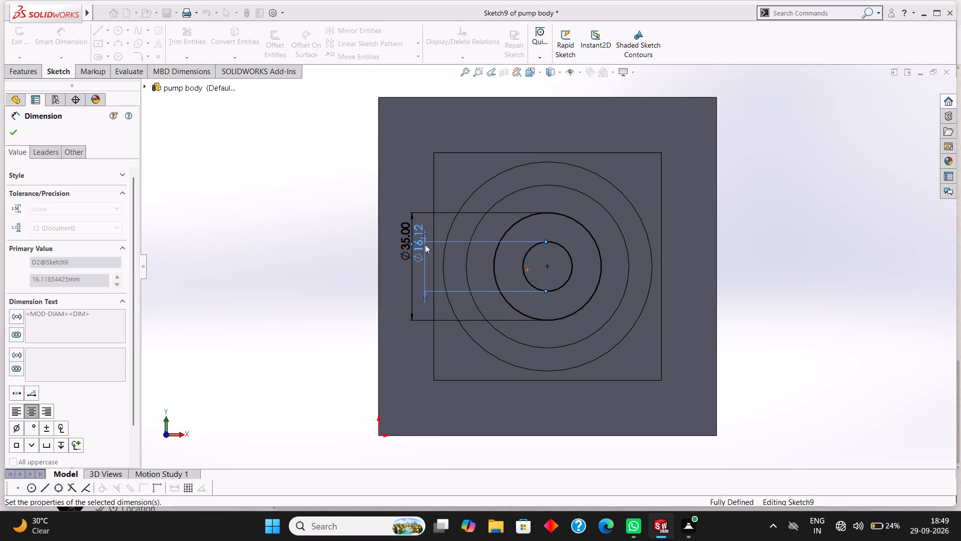
{"action": "left_click", "coordinate": [16, 132]}
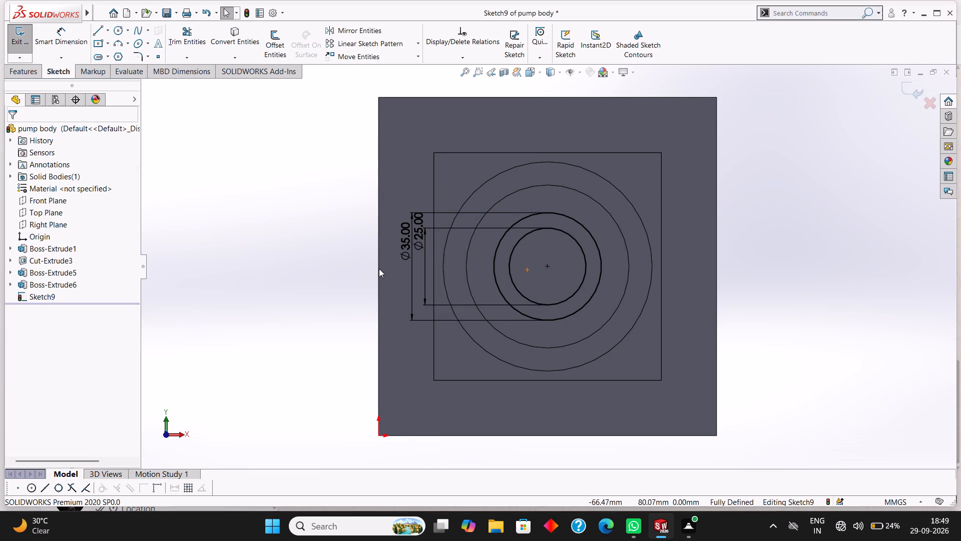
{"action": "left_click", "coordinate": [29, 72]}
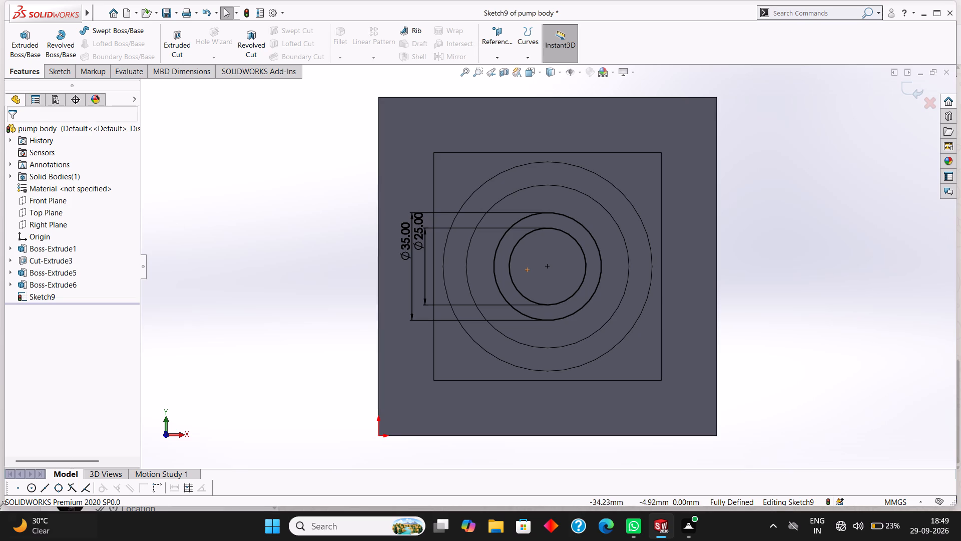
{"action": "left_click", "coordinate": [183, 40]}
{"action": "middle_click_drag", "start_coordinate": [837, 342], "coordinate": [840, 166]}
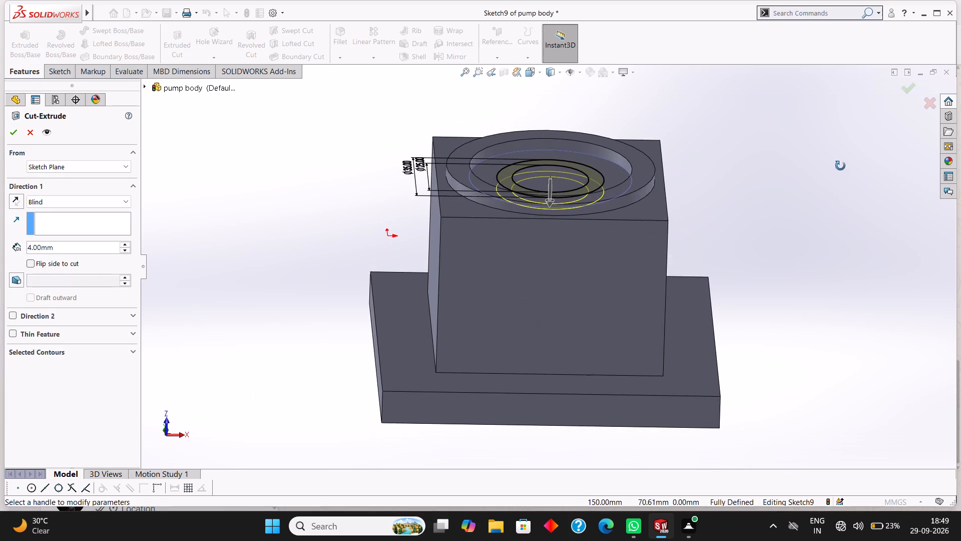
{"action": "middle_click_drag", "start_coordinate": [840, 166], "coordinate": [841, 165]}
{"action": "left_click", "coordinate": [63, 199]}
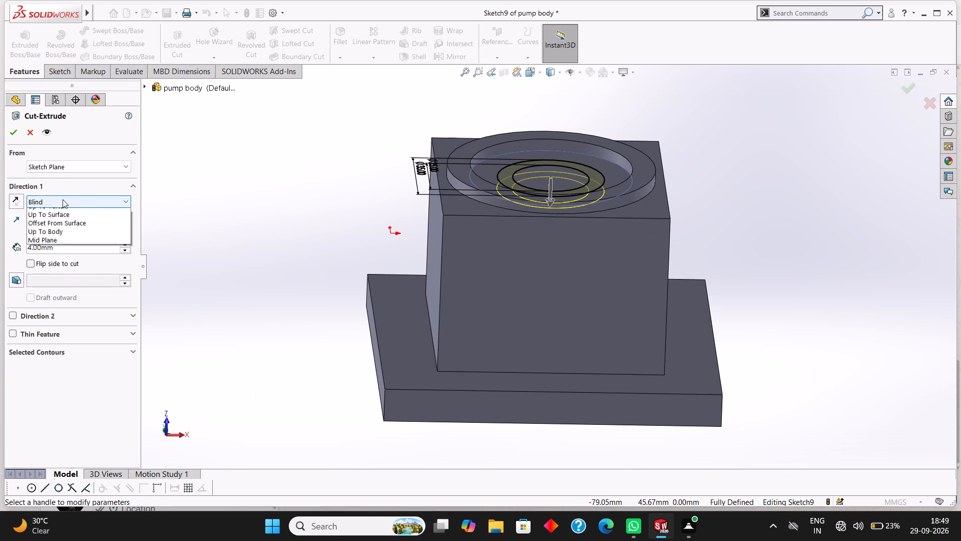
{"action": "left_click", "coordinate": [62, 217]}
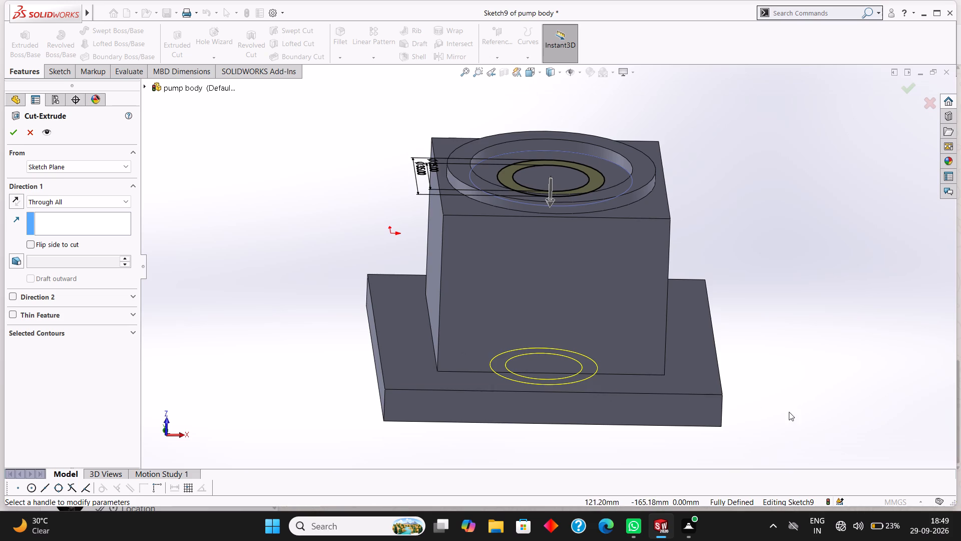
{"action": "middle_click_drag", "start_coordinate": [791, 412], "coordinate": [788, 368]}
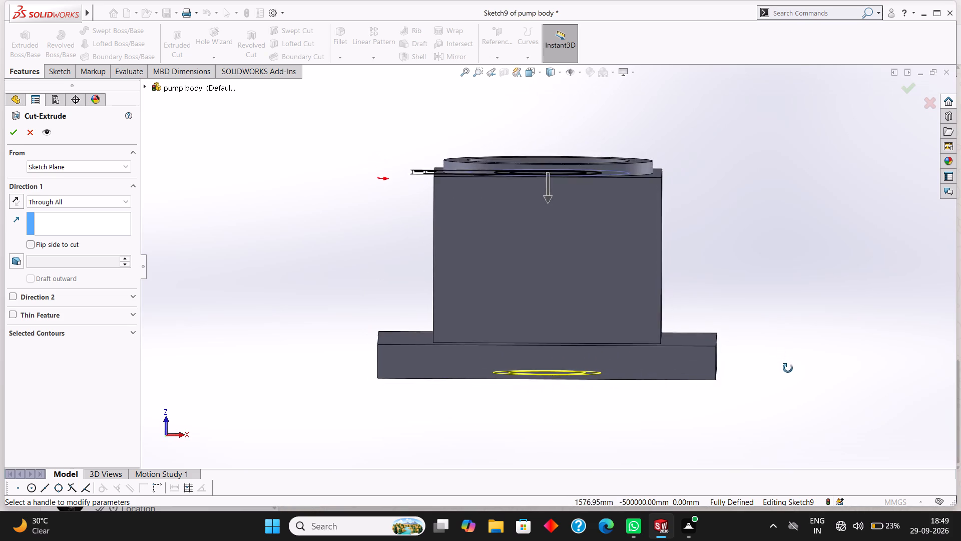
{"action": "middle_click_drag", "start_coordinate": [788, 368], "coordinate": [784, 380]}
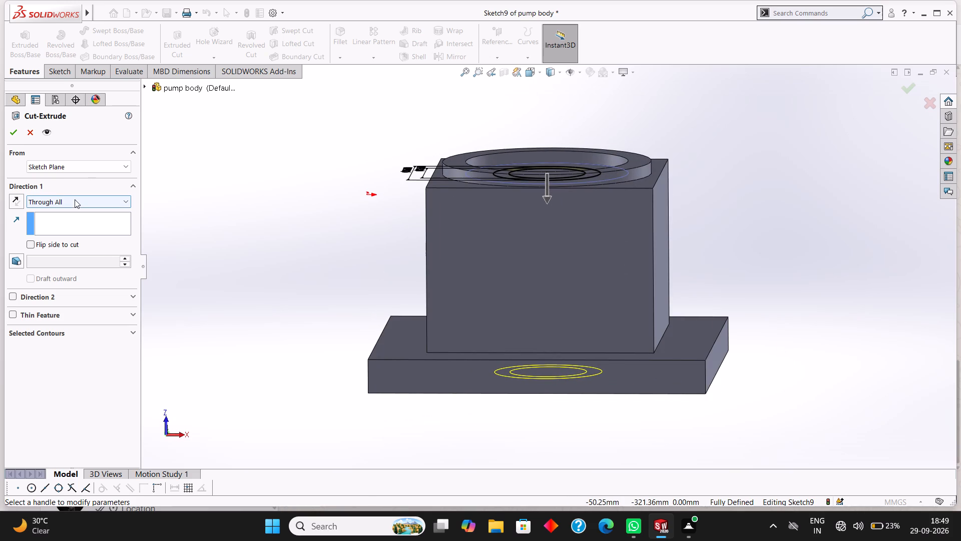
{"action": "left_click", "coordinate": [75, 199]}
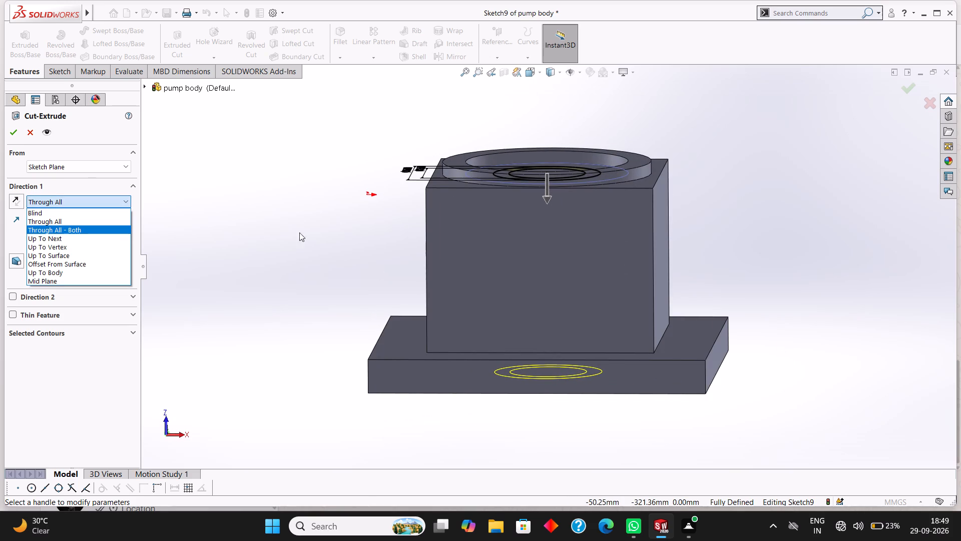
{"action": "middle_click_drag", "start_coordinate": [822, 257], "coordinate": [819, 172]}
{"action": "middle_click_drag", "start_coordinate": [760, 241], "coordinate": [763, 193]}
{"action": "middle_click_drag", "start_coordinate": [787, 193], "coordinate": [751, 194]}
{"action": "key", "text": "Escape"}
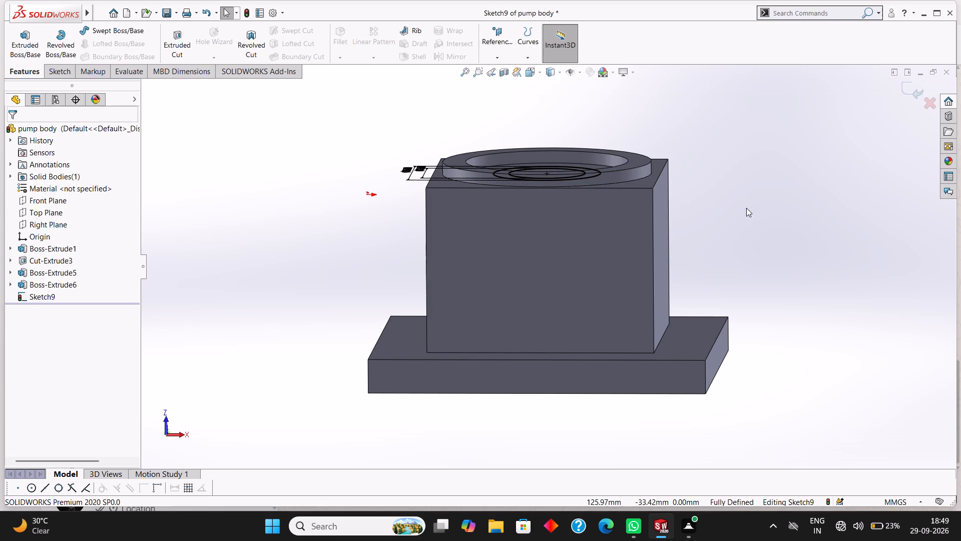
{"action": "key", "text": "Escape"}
Examine the block's raised ring and the base's underside pockets around the concentric sketch circles from above and below.
{"action": "middle_click_drag", "start_coordinate": [741, 207], "coordinate": [765, 222]}
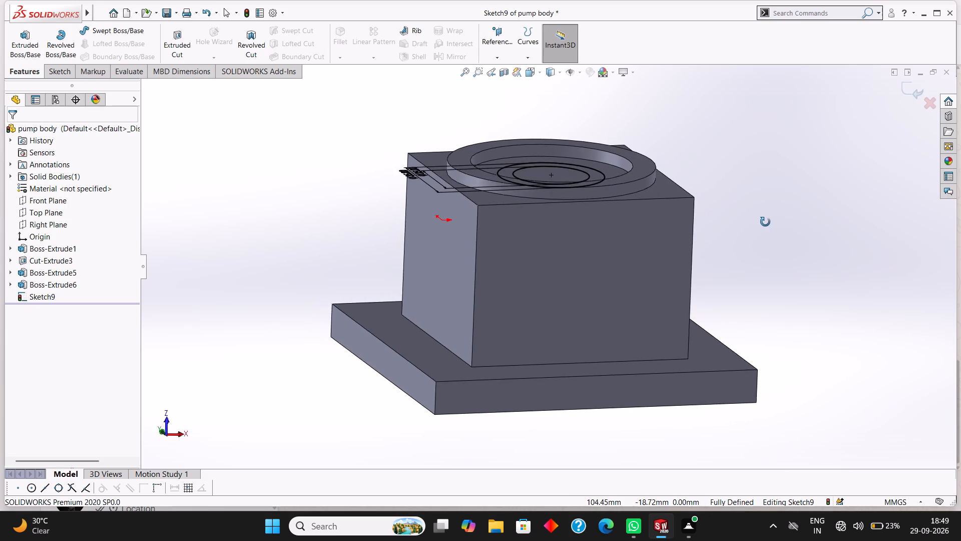
{"action": "middle_click_drag", "start_coordinate": [765, 222], "coordinate": [770, 214]}
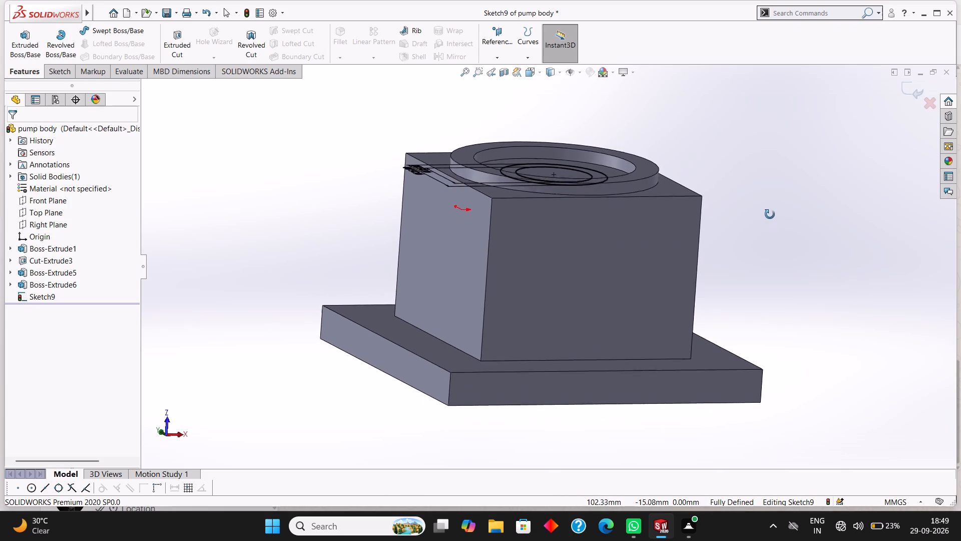
{"action": "middle_click_drag", "start_coordinate": [770, 214], "coordinate": [769, 215]}
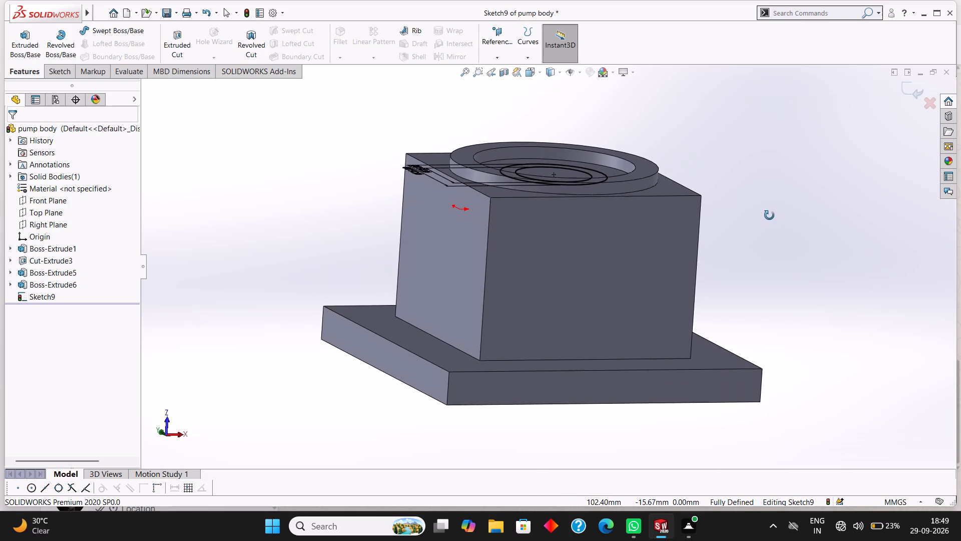
{"action": "middle_click_drag", "start_coordinate": [769, 215], "coordinate": [766, 109]}
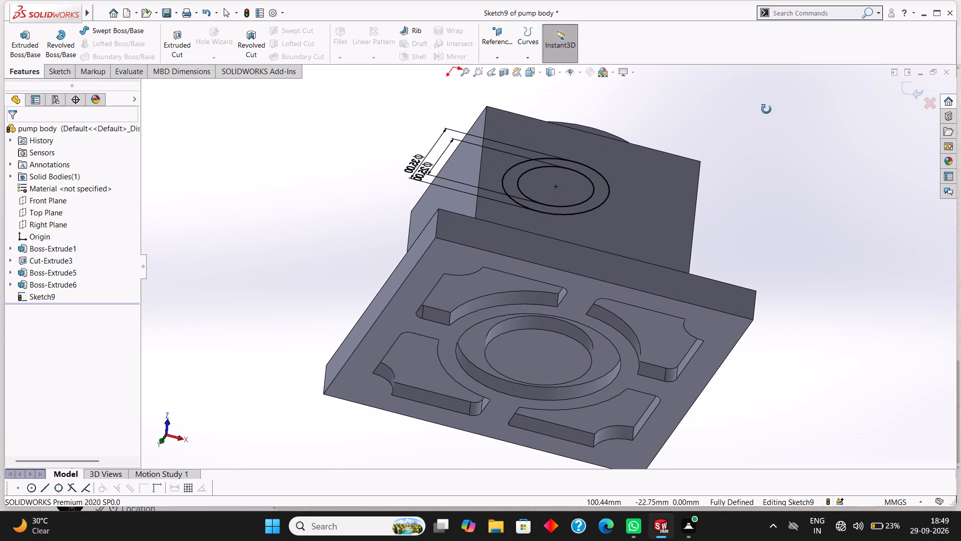
{"action": "middle_click_drag", "start_coordinate": [766, 109], "coordinate": [766, 98]}
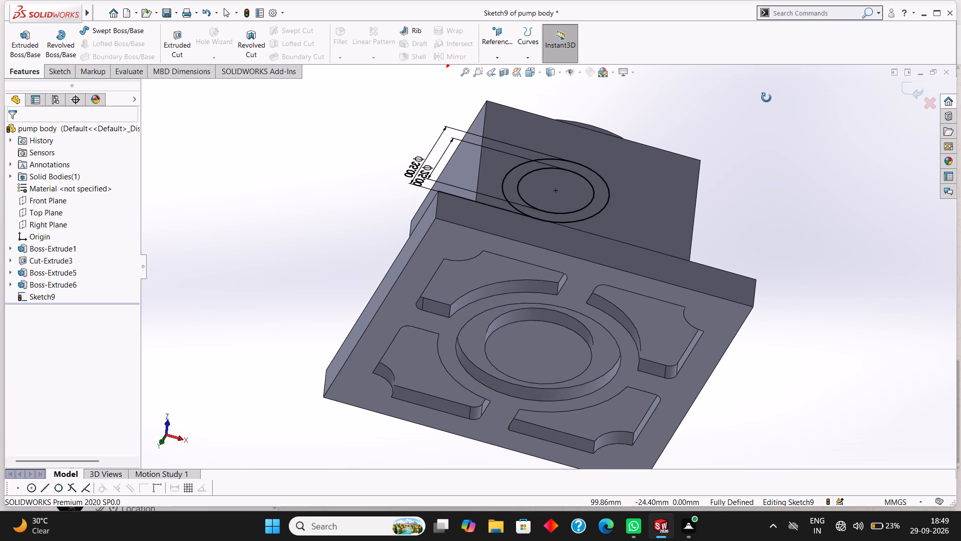
{"action": "middle_click_drag", "start_coordinate": [766, 98], "coordinate": [766, 96]}
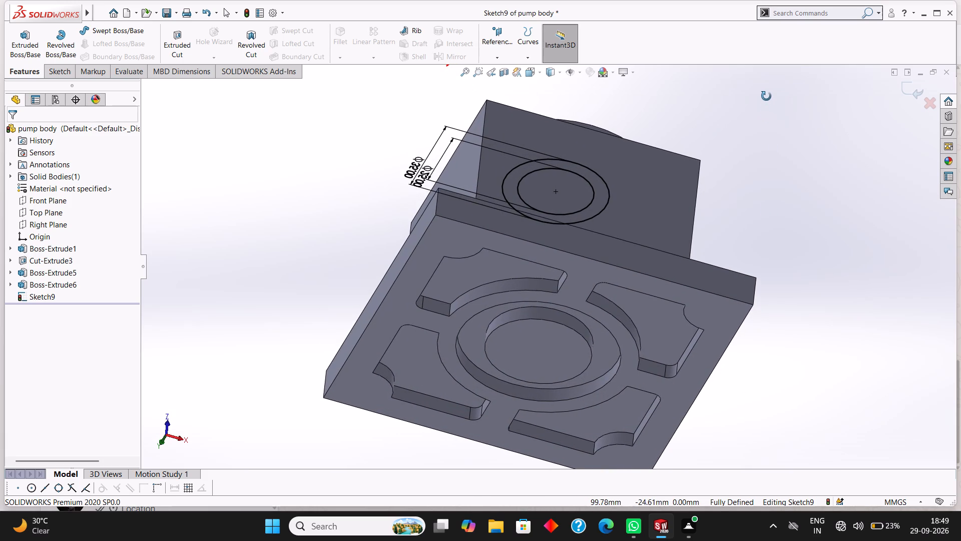
{"action": "middle_click_drag", "start_coordinate": [766, 96], "coordinate": [767, 140]}
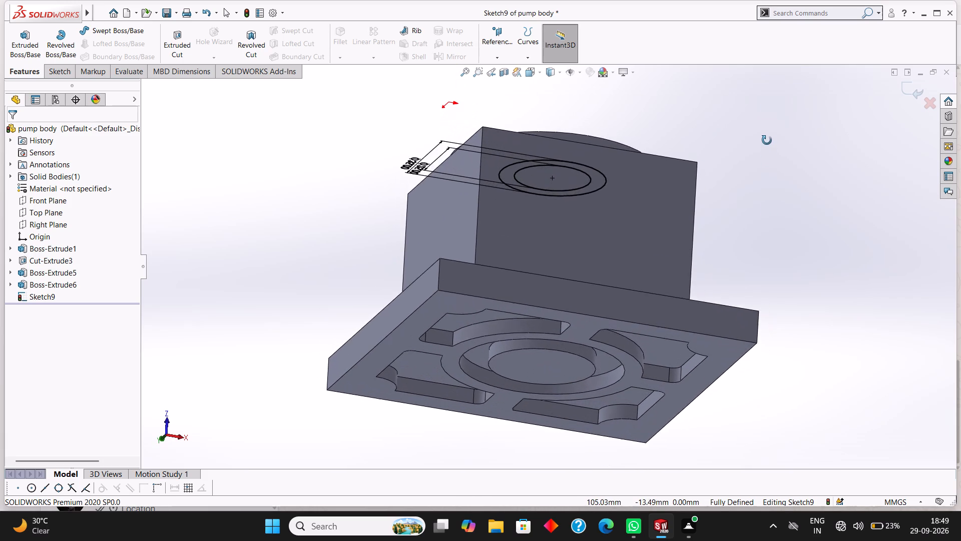
{"action": "middle_click_drag", "start_coordinate": [767, 140], "coordinate": [776, 248]}
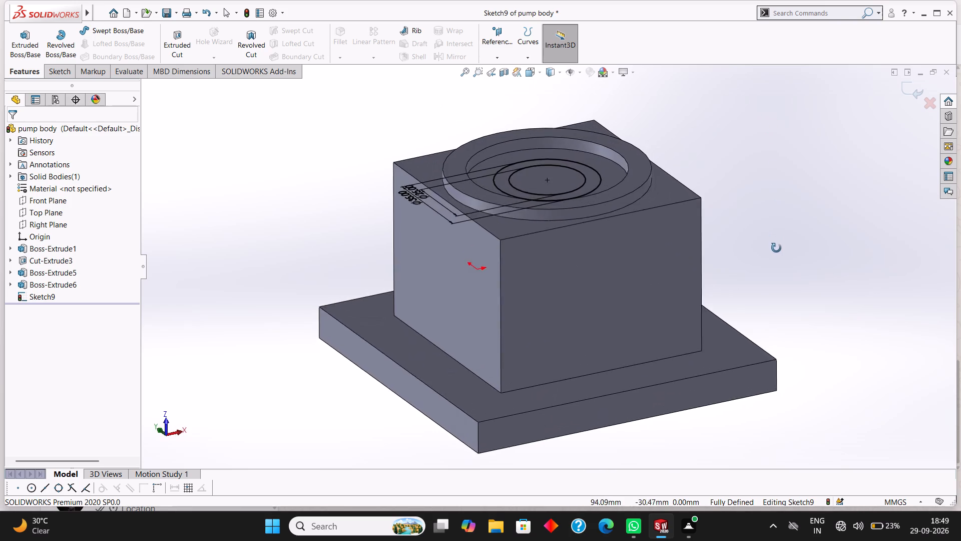
{"action": "middle_click_drag", "start_coordinate": [776, 248], "coordinate": [764, 165]}
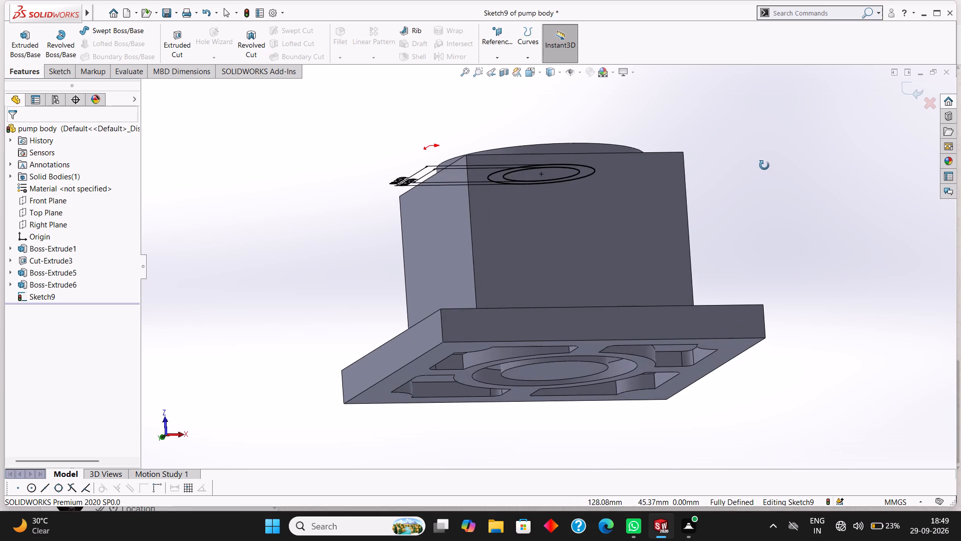
{"action": "middle_click_drag", "start_coordinate": [764, 165], "coordinate": [764, 161]}
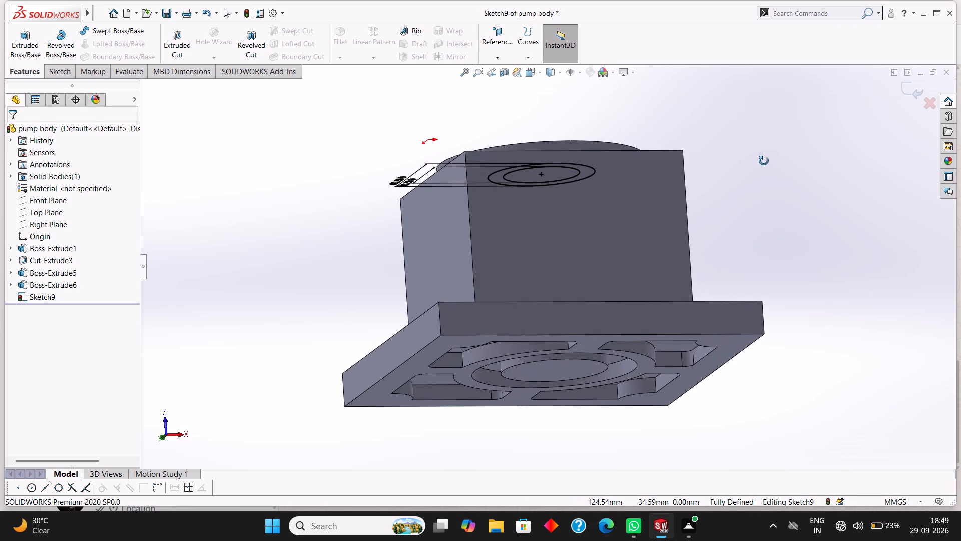
{"action": "middle_click_drag", "start_coordinate": [764, 161], "coordinate": [773, 256]}
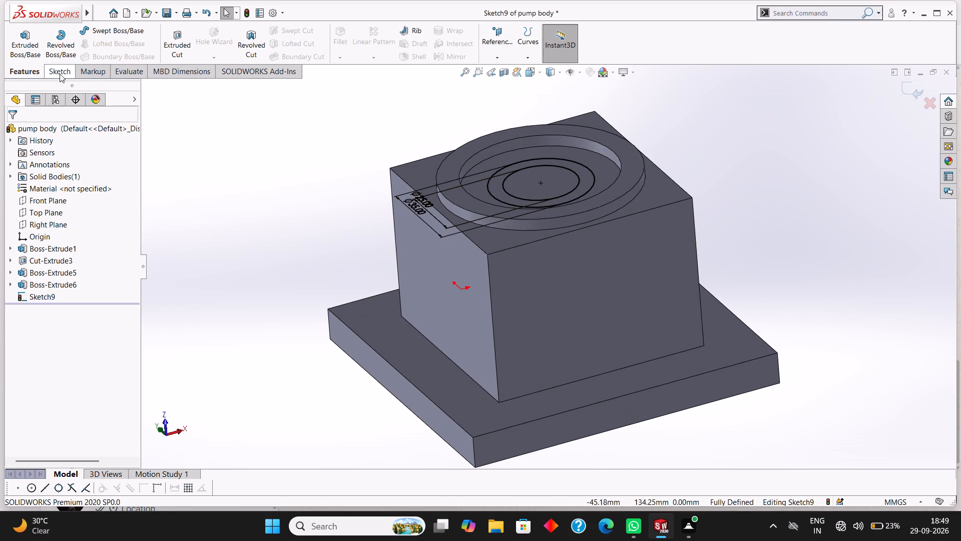
Extrude-cut the area between the 35 mm and 25 mm circles Through All, keeping all resulting bodies.
{"action": "left_click", "coordinate": [60, 73]}
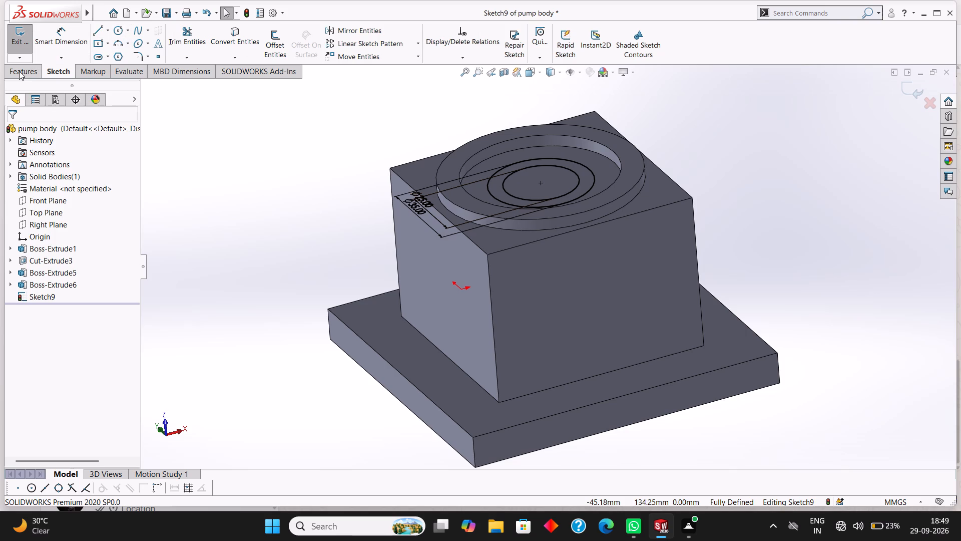
{"action": "left_click", "coordinate": [19, 71]}
{"action": "left_click", "coordinate": [172, 36]}
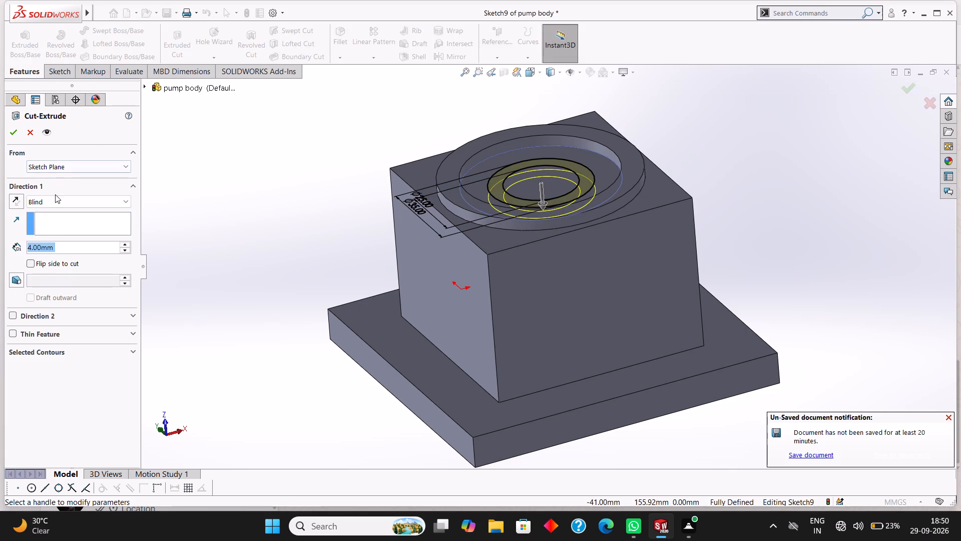
{"action": "left_click", "coordinate": [55, 198]}
{"action": "left_click", "coordinate": [59, 220]}
{"action": "middle_click_drag", "start_coordinate": [256, 220], "coordinate": [256, 184]}
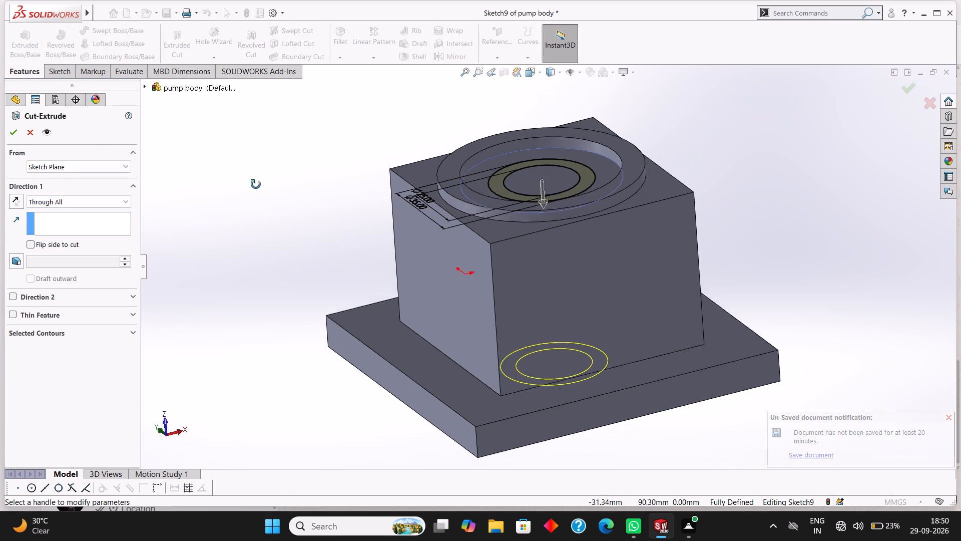
{"action": "middle_click_drag", "start_coordinate": [256, 184], "coordinate": [251, 121]}
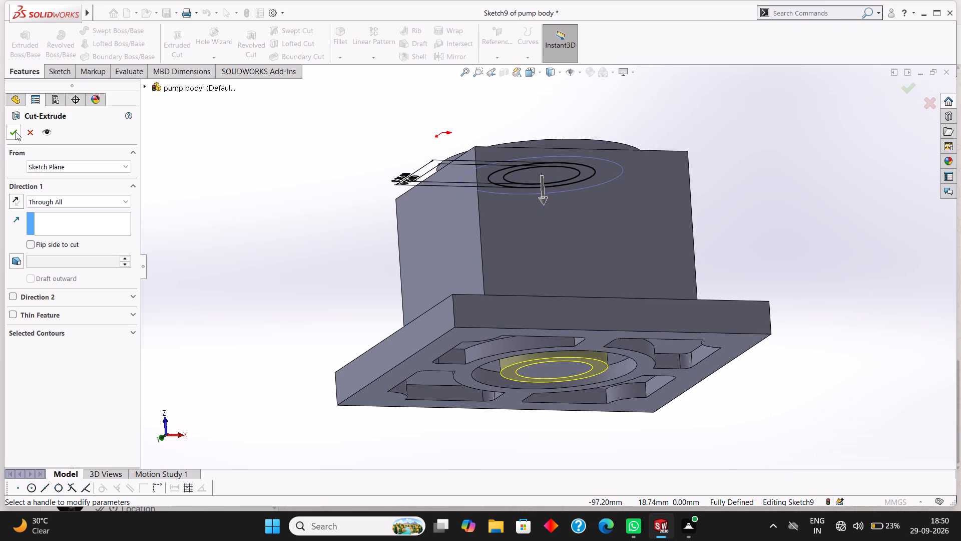
{"action": "left_click", "coordinate": [16, 131]}
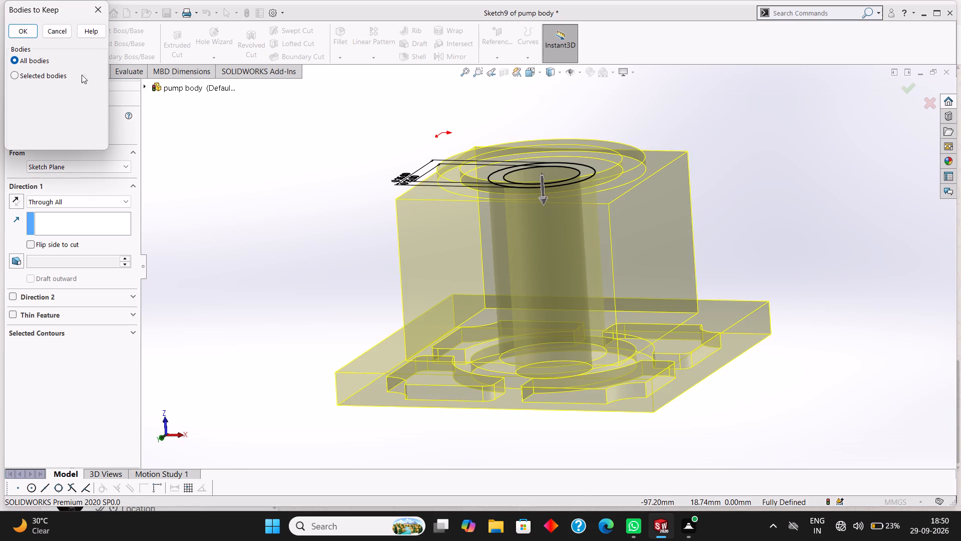
{"action": "left_click", "coordinate": [28, 30]}
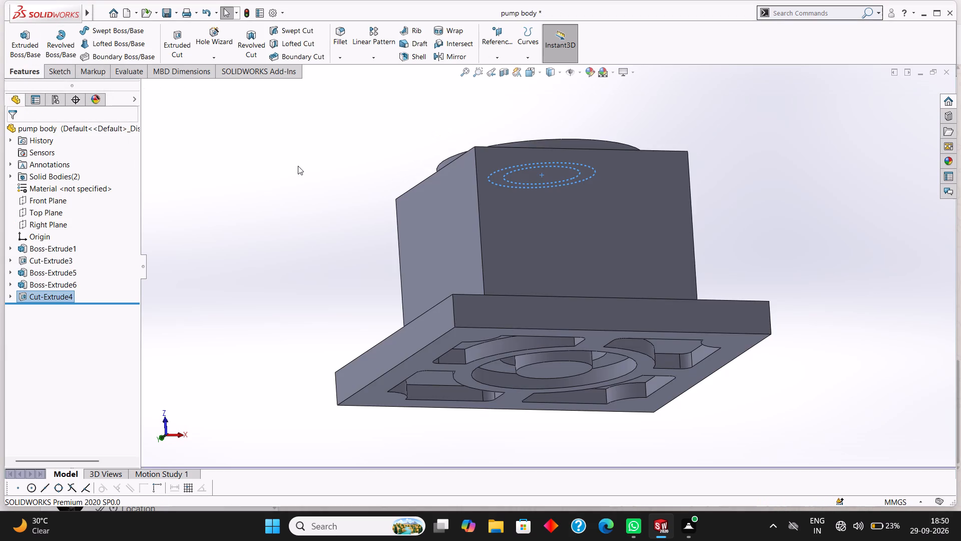
Sketch a 25 mm diameter circle on the top face of the central cylindrical core, concentric with and matching its edge.
{"action": "middle_click_drag", "start_coordinate": [300, 166], "coordinate": [315, 286]}
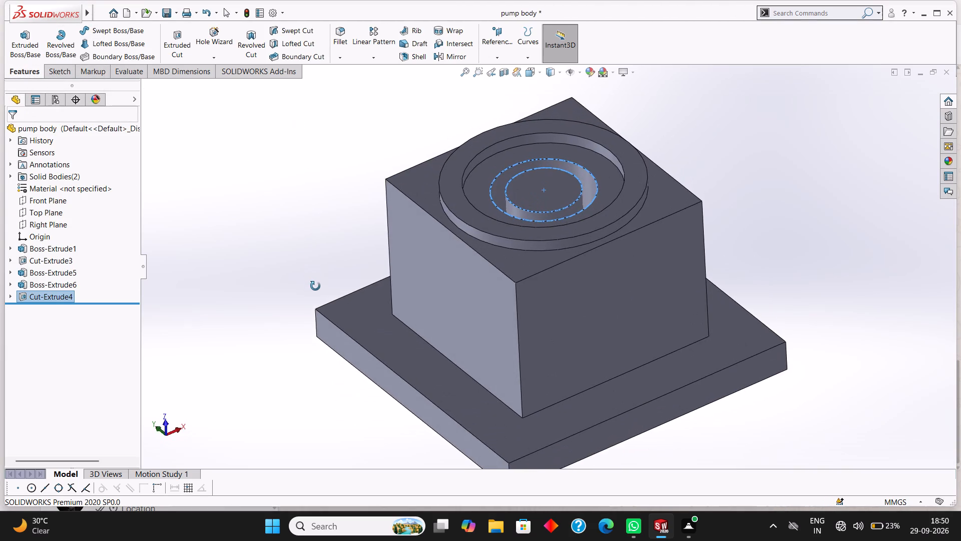
{"action": "middle_click_drag", "start_coordinate": [315, 286], "coordinate": [310, 320]}
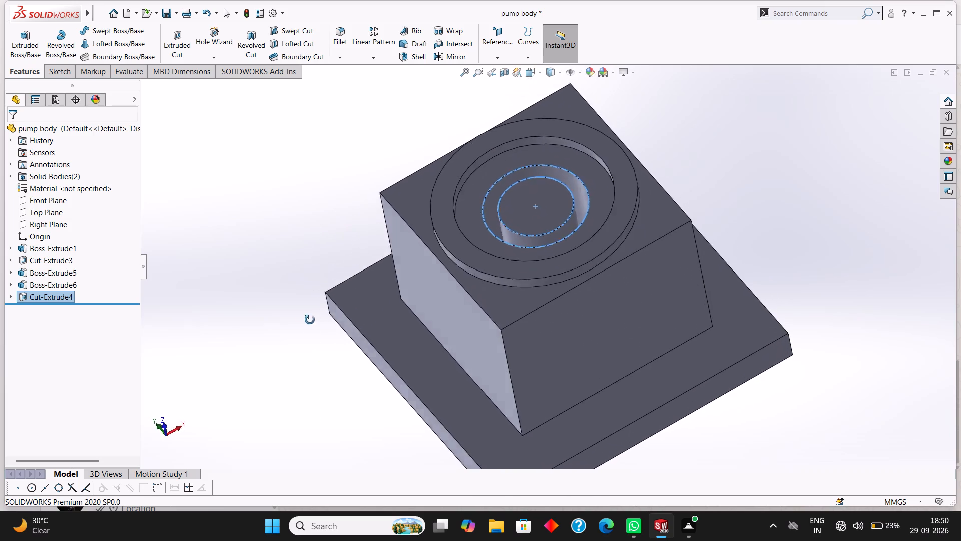
{"action": "middle_click_drag", "start_coordinate": [310, 320], "coordinate": [278, 137]}
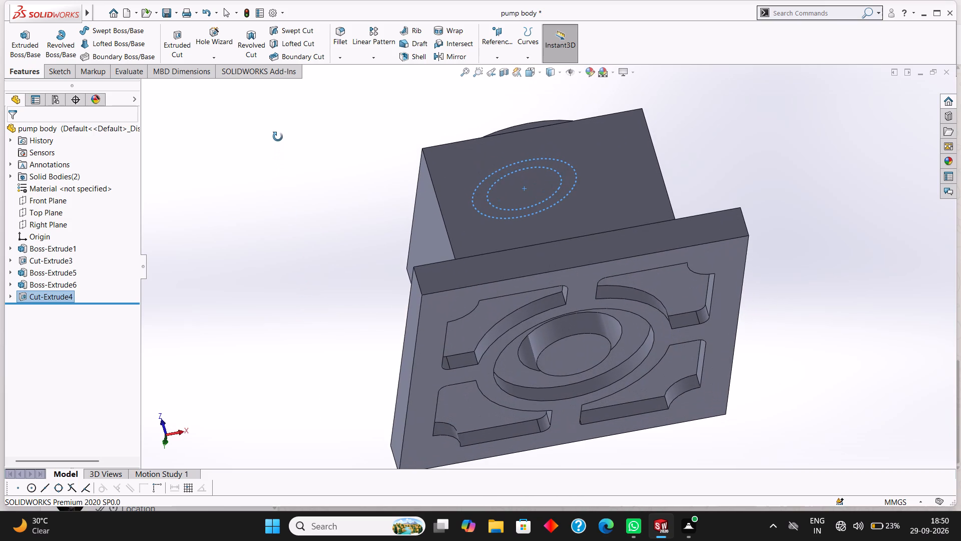
{"action": "middle_click_drag", "start_coordinate": [278, 137], "coordinate": [317, 345]}
{"action": "left_click", "coordinate": [353, 174]}
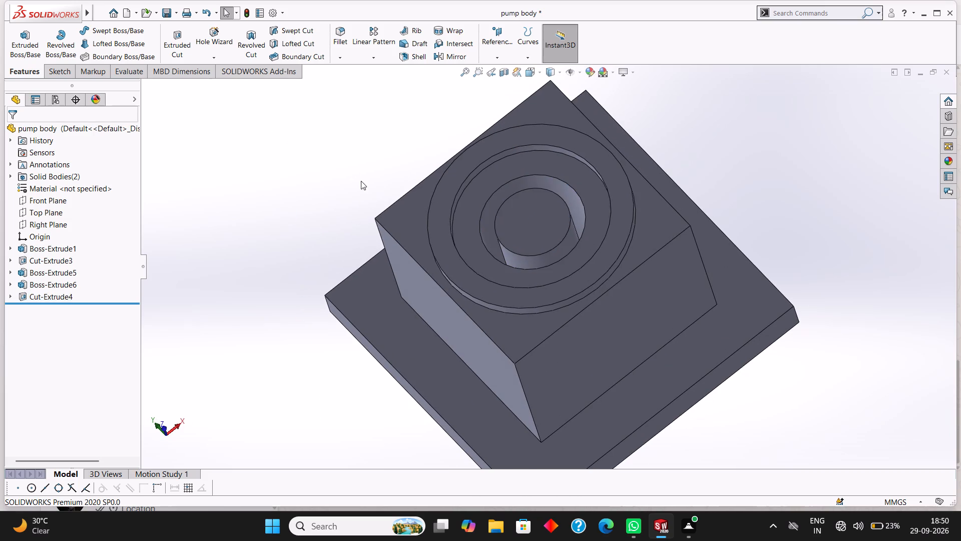
{"action": "left_click", "coordinate": [531, 215]}
{"action": "left_click", "coordinate": [572, 185]}
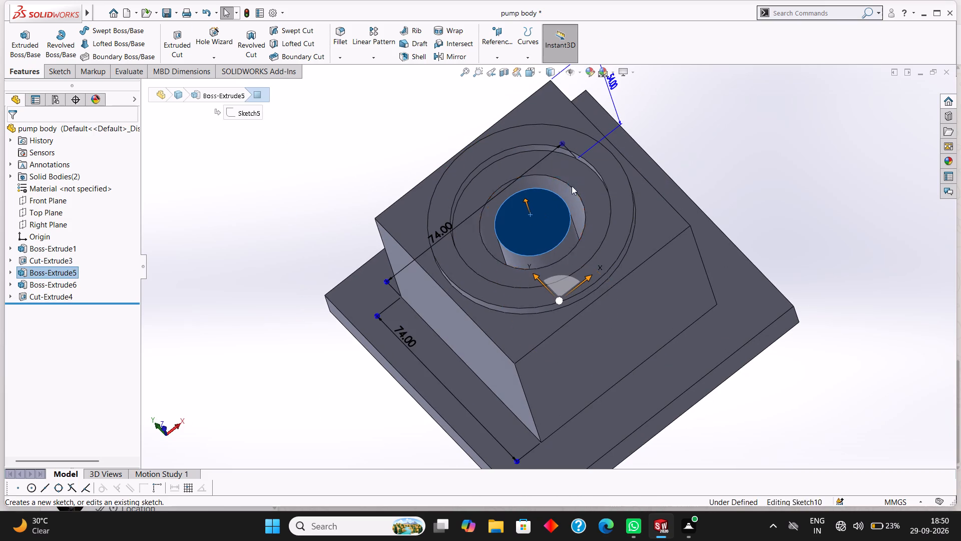
{"action": "key", "text": "ctrl+8"}
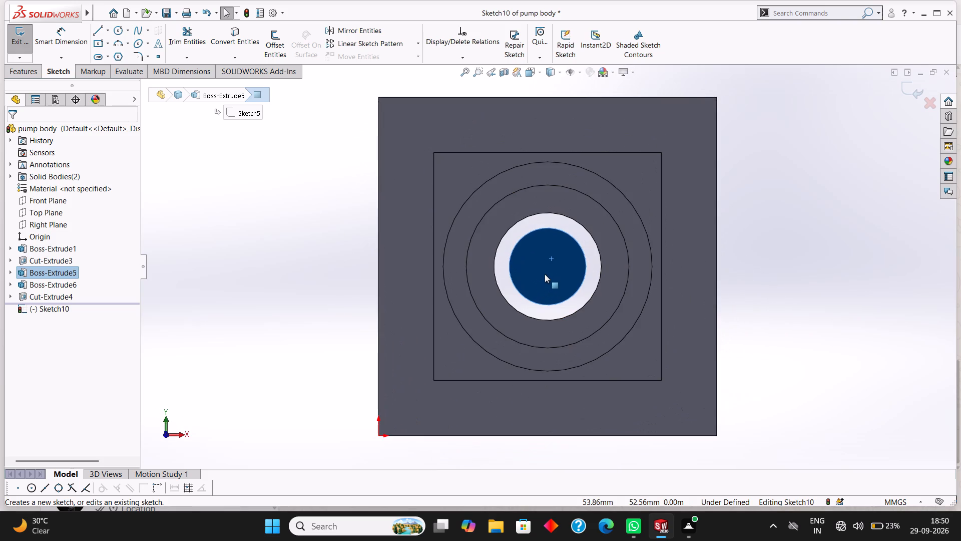
{"action": "key", "text": "Escape"}
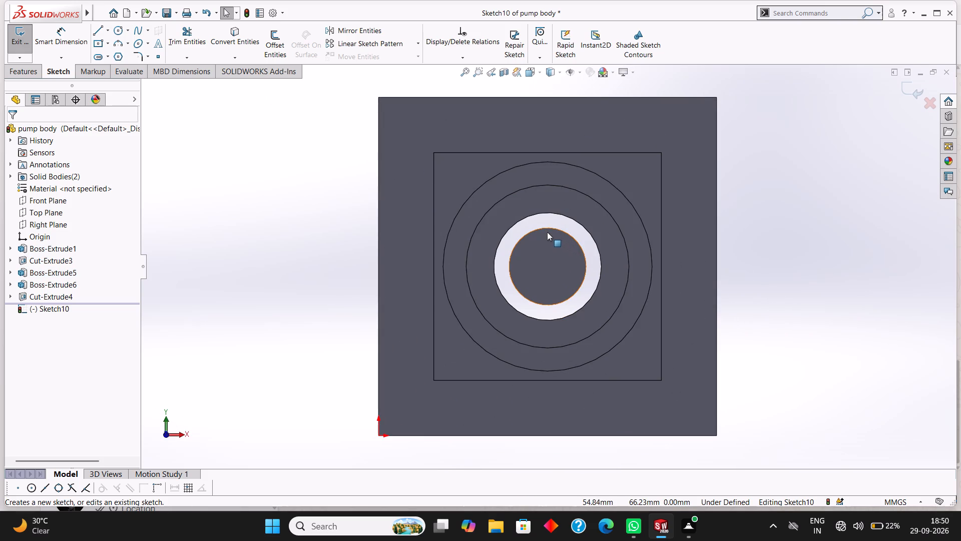
{"action": "right_click", "coordinate": [552, 252]}
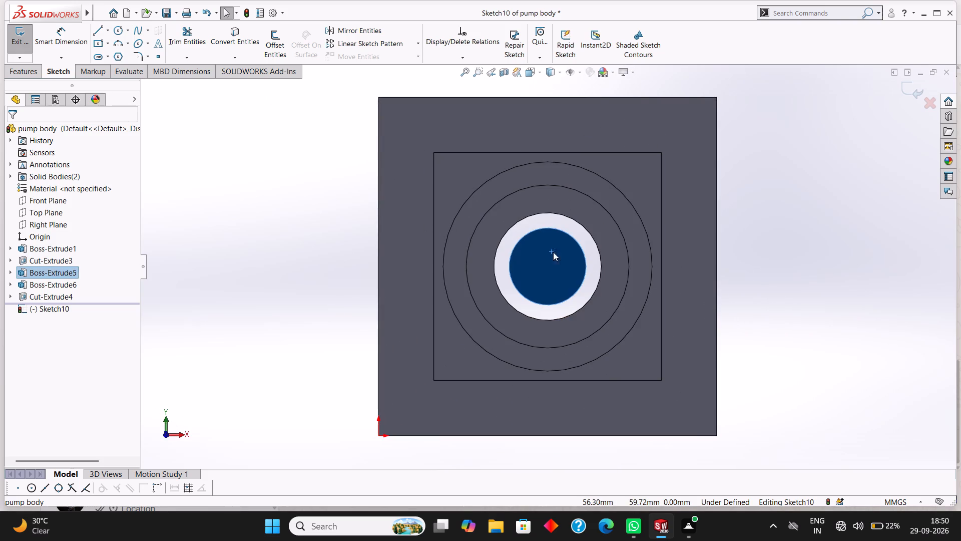
{"action": "key", "text": "Escape"}
{"action": "key", "text": "Escape"}
{"action": "left_click", "coordinate": [119, 31]}
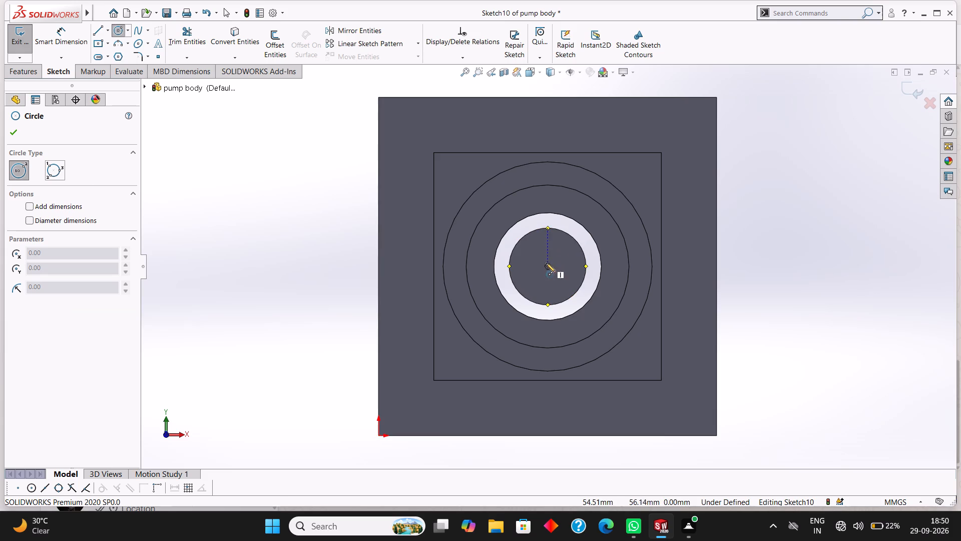
{"action": "left_click_drag", "start_coordinate": [548, 267], "coordinate": [576, 290]}
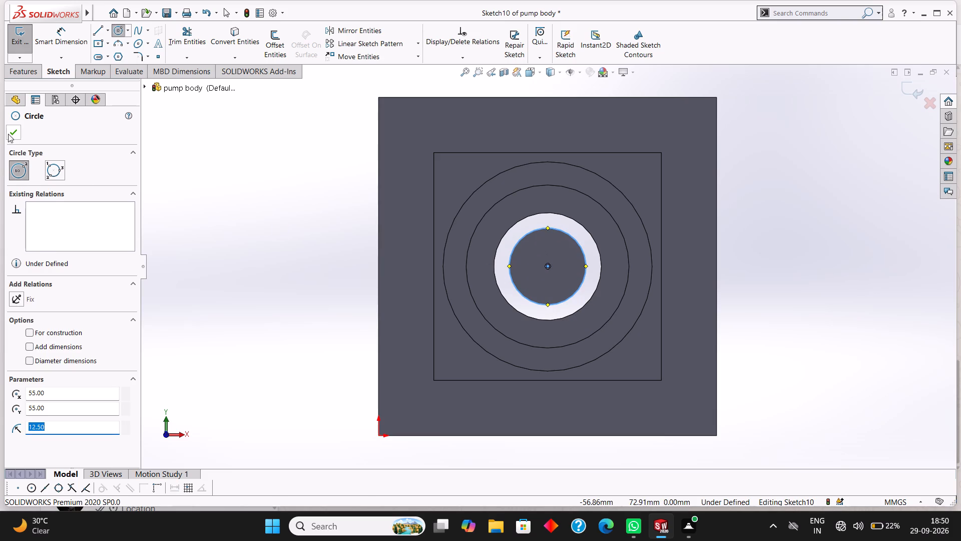
{"action": "left_click", "coordinate": [12, 131]}
Extrude-cut the 25 mm circle down through the central core.
{"action": "left_click", "coordinate": [23, 76]}
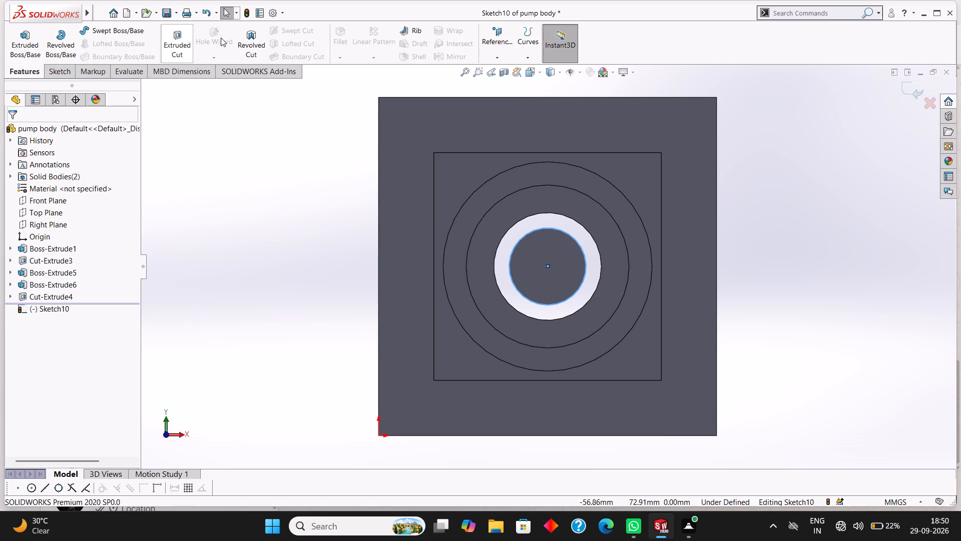
{"action": "left_click", "coordinate": [183, 38]}
{"action": "middle_click_drag", "start_coordinate": [312, 249], "coordinate": [312, 238]}
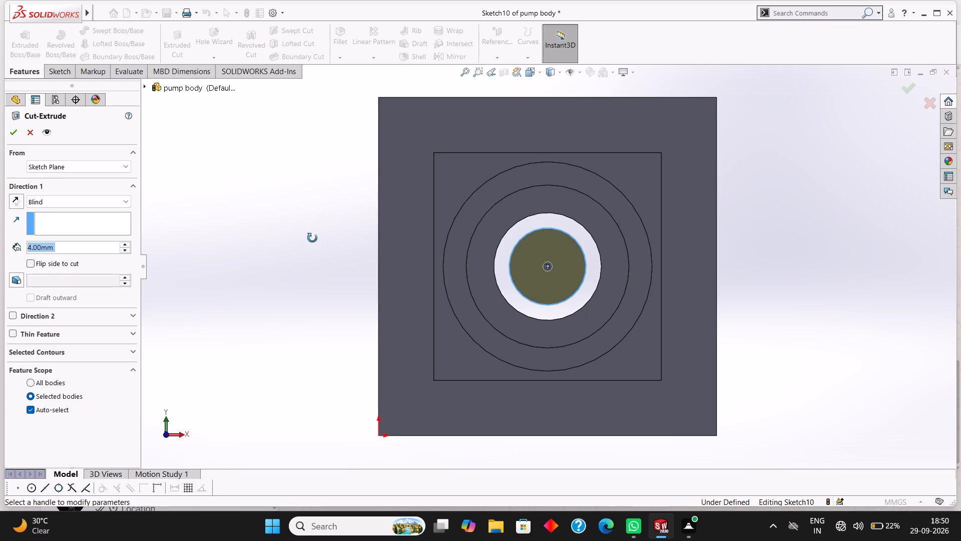
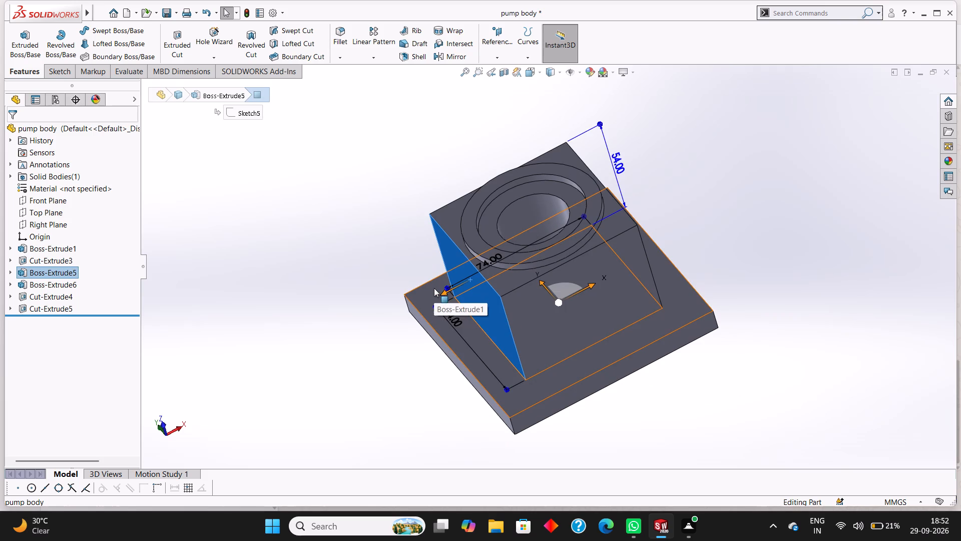
Sketch a circle about 39 mm in diameter on the block's side face, centred on the face.
{"action": "key", "text": "ctrl+8"}
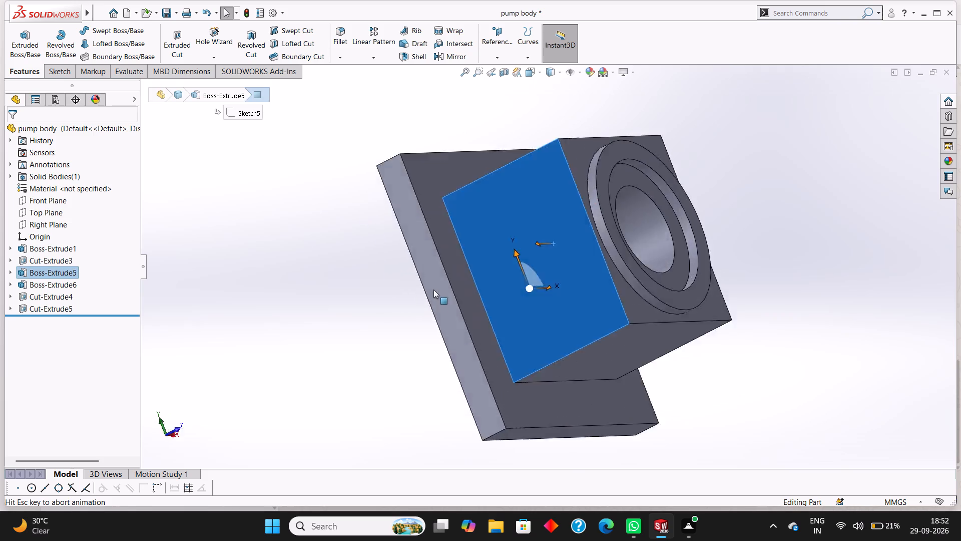
{"action": "right_click", "coordinate": [537, 227]}
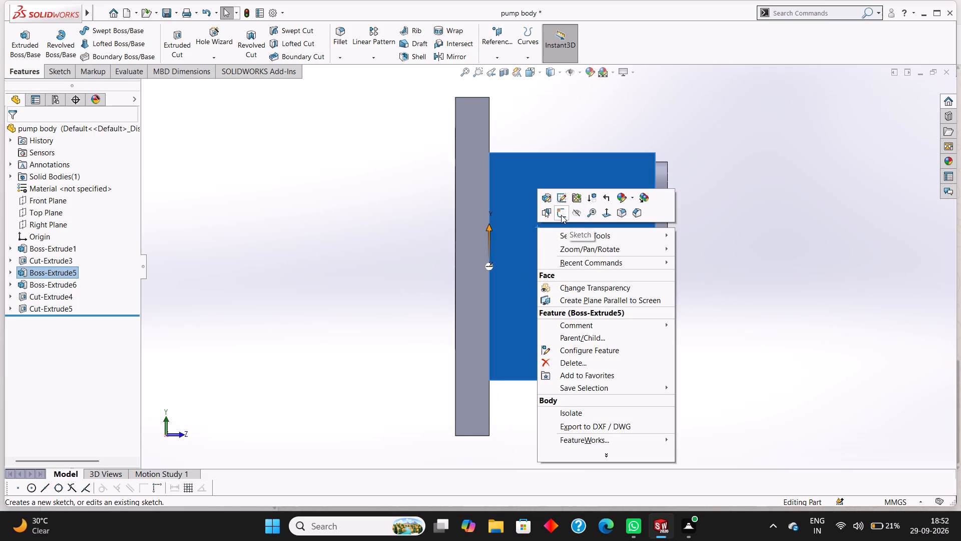
{"action": "left_click", "coordinate": [561, 215]}
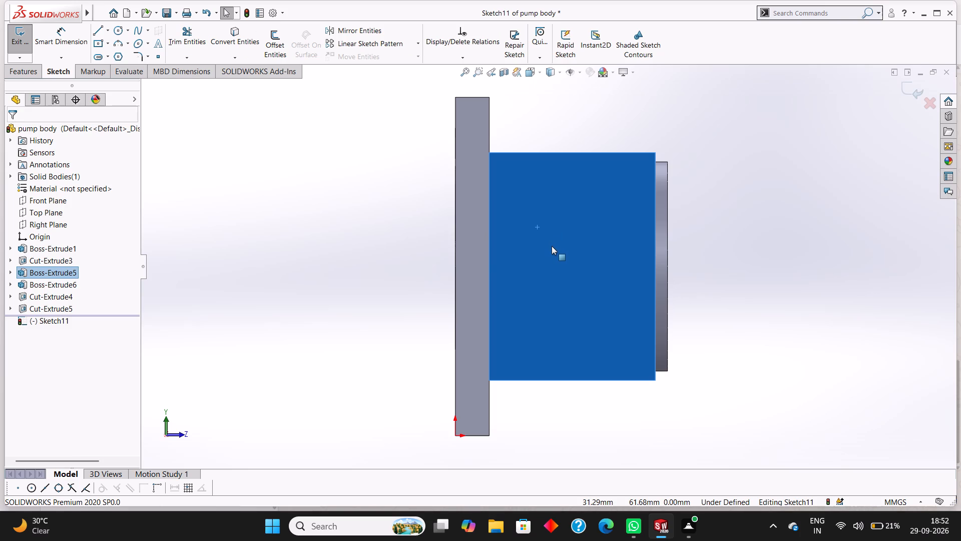
{"action": "key", "text": "Escape"}
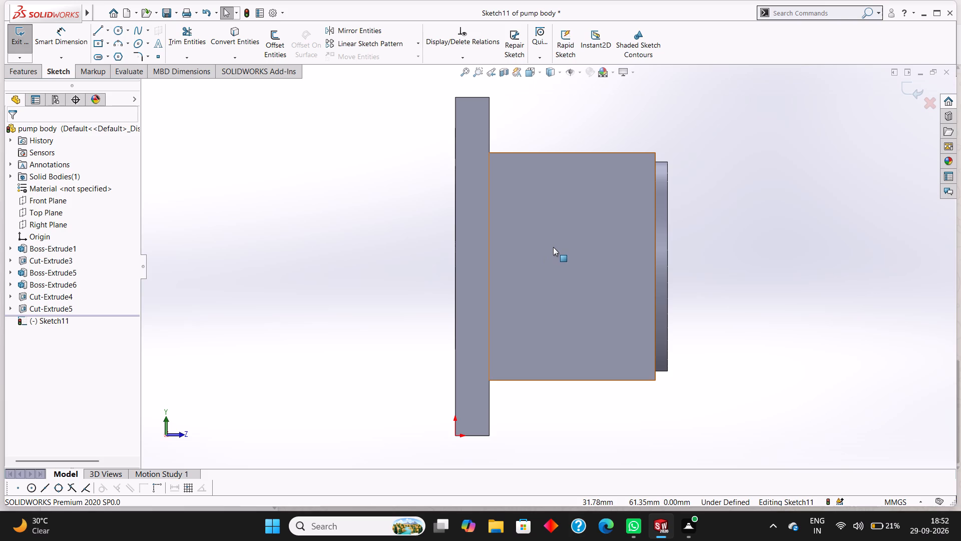
{"action": "left_click", "coordinate": [119, 28]}
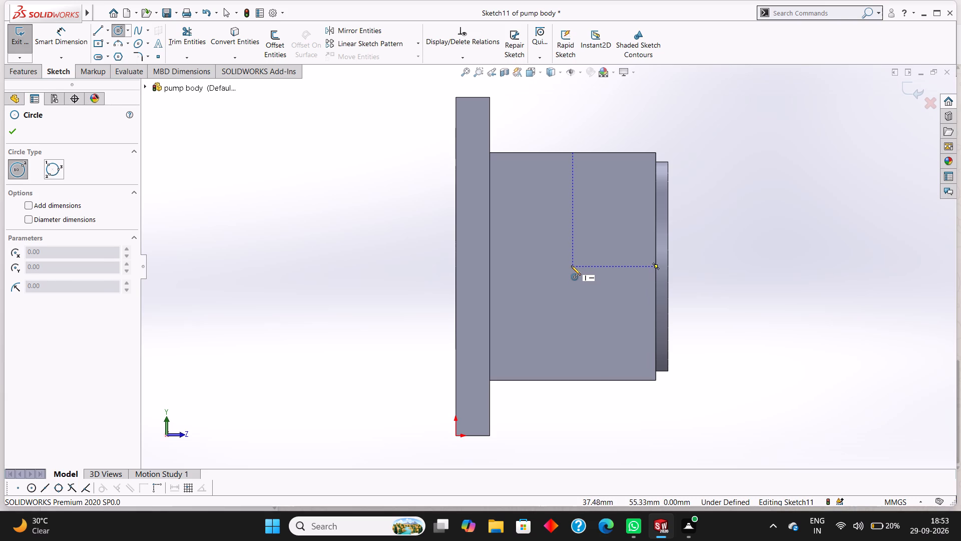
{"action": "left_click_drag", "start_coordinate": [571, 265], "coordinate": [576, 271]}
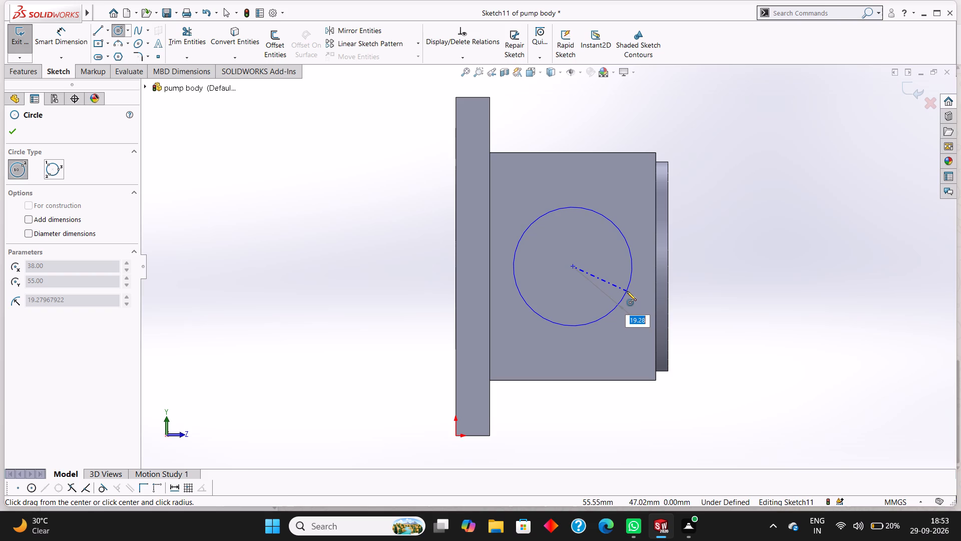
{"action": "left_click", "coordinate": [627, 291]}
{"action": "left_click", "coordinate": [12, 130]}
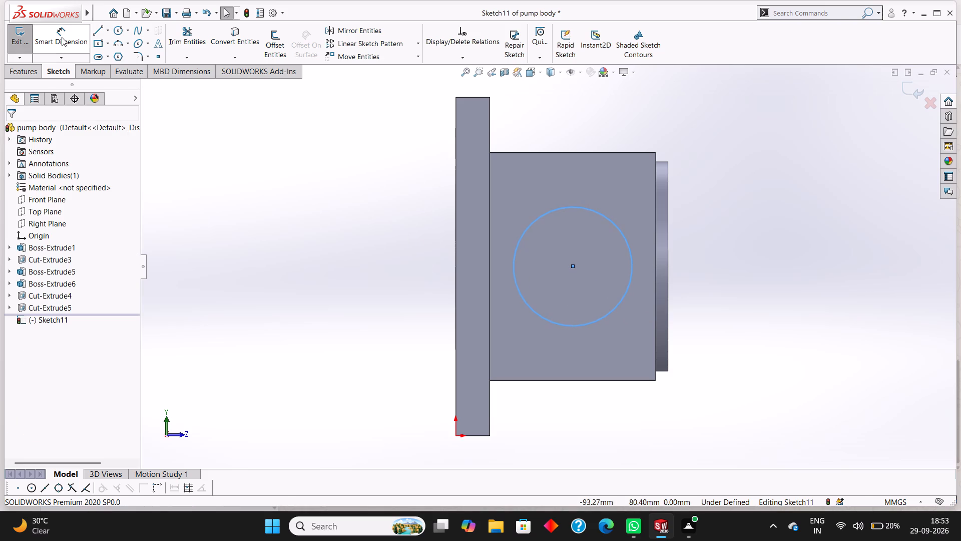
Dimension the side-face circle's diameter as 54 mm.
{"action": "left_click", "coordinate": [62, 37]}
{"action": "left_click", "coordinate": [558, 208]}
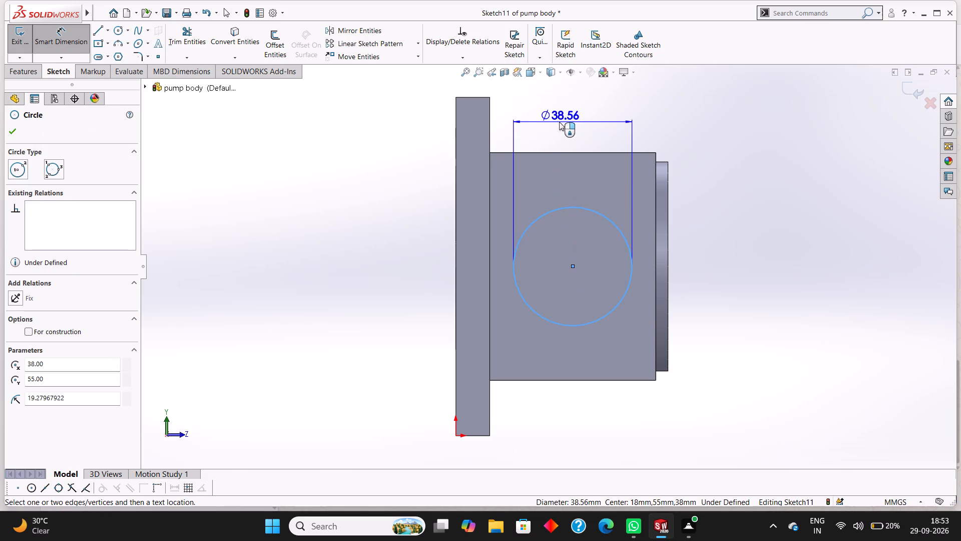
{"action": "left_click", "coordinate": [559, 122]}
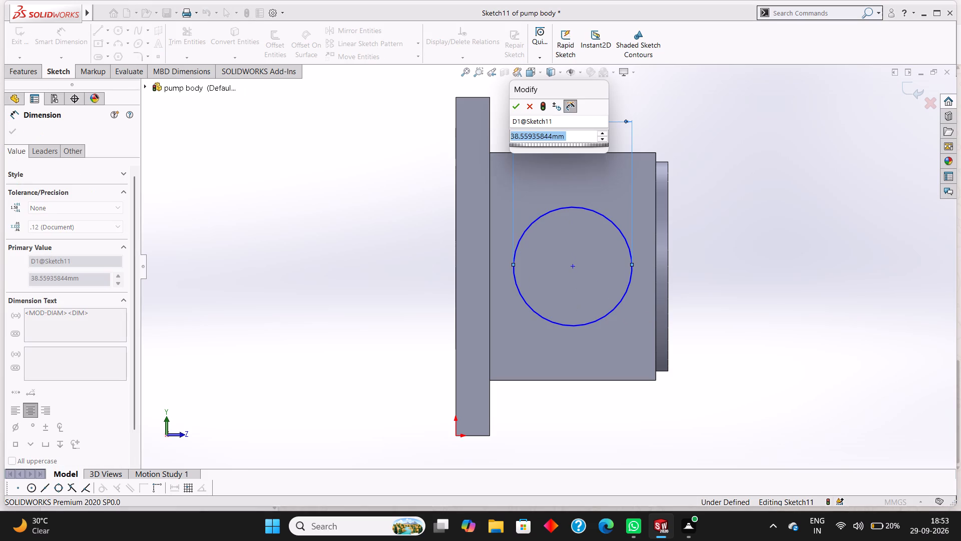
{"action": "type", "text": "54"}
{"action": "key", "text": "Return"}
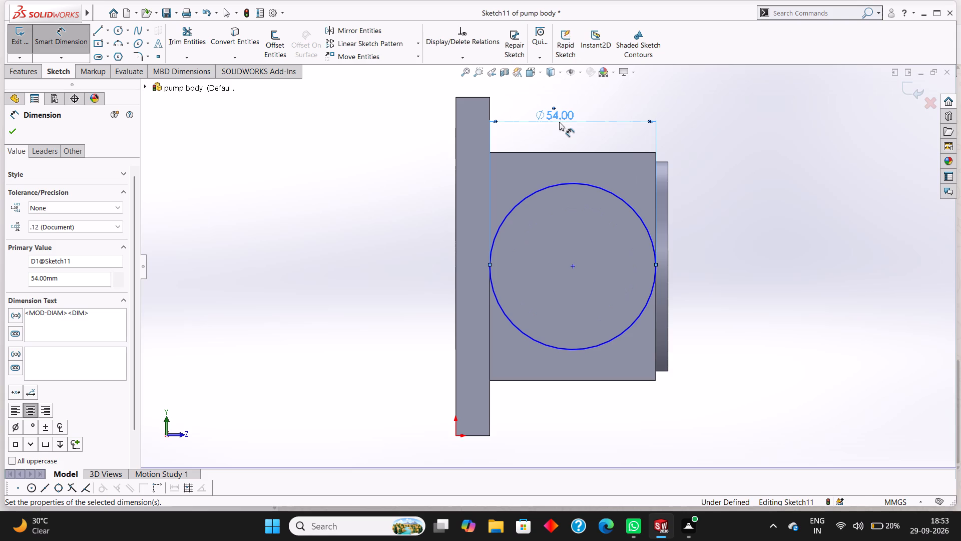
Examine how the 54 mm circle fits on the block's side face relative to the base, raised ring and bore.
{"action": "scroll", "coordinate": [752, 262], "scroll_direction": "up", "scroll_amount": 1}
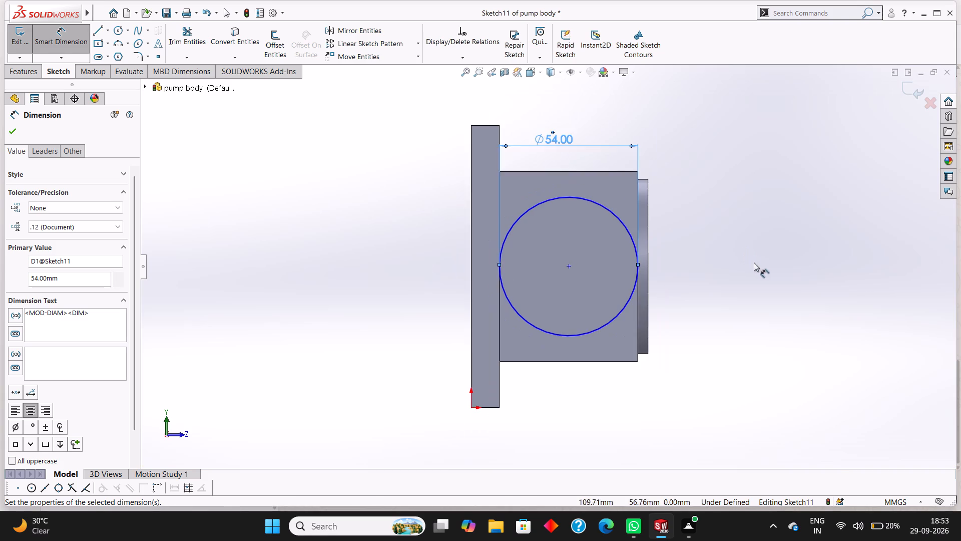
{"action": "middle_click_drag", "start_coordinate": [754, 263], "coordinate": [739, 224]}
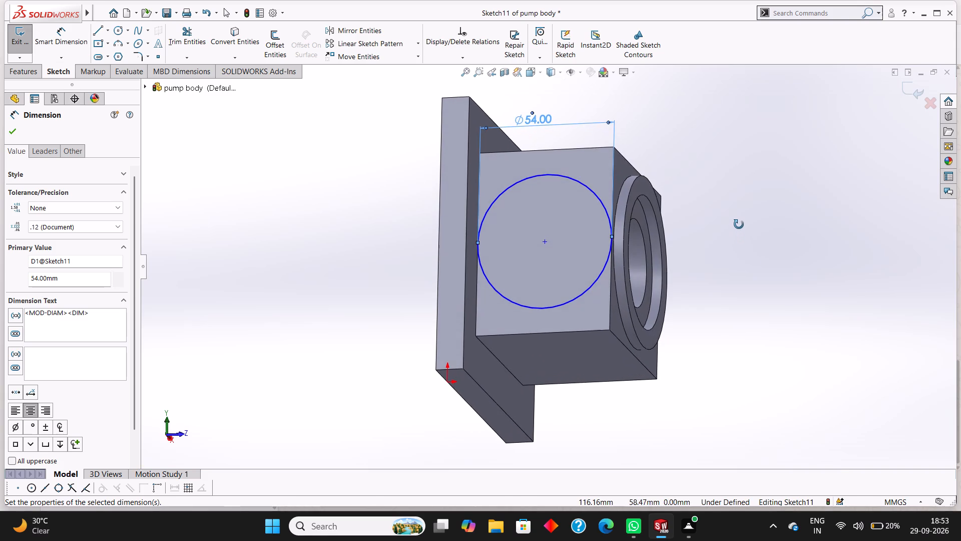
{"action": "middle_click_drag", "start_coordinate": [739, 224], "coordinate": [753, 232]}
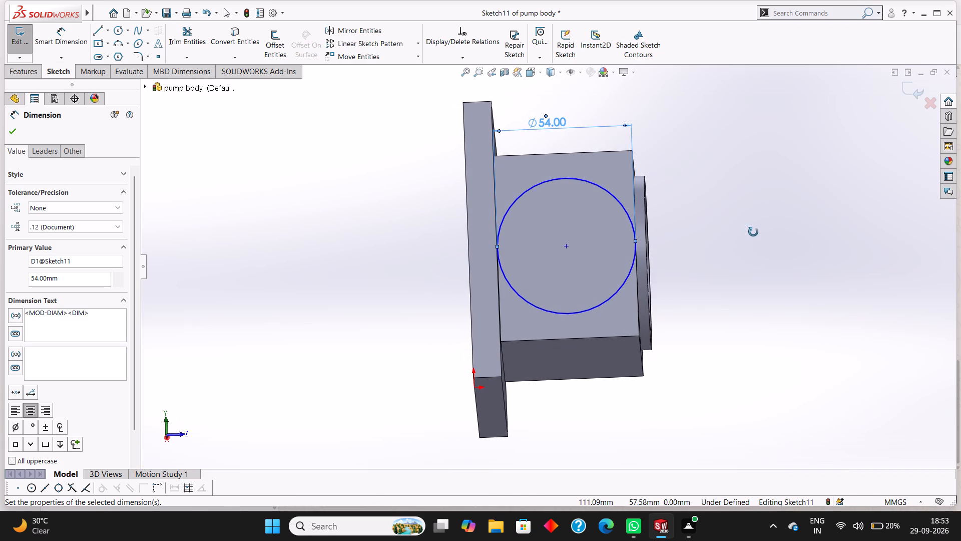
{"action": "middle_click_drag", "start_coordinate": [753, 232], "coordinate": [750, 227]}
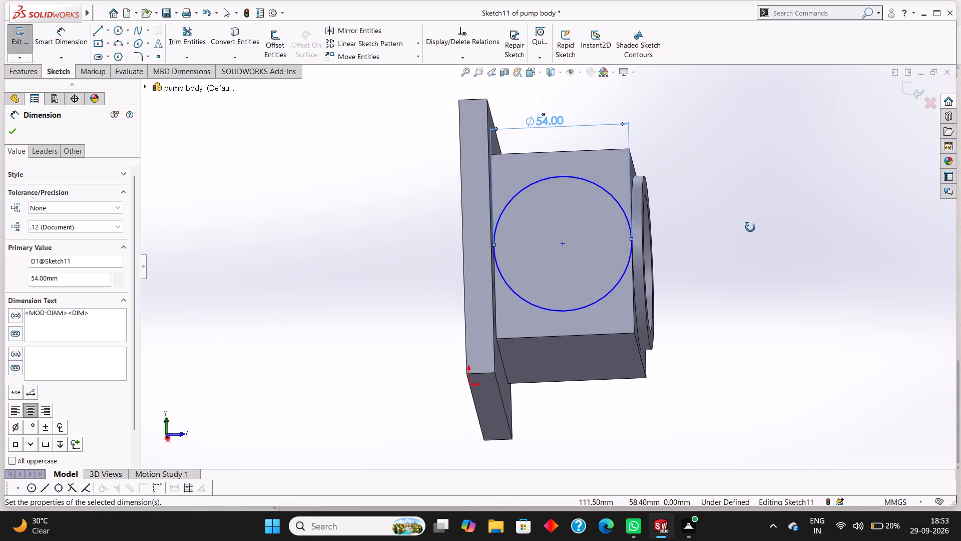
{"action": "middle_click_drag", "start_coordinate": [750, 227], "coordinate": [708, 188]}
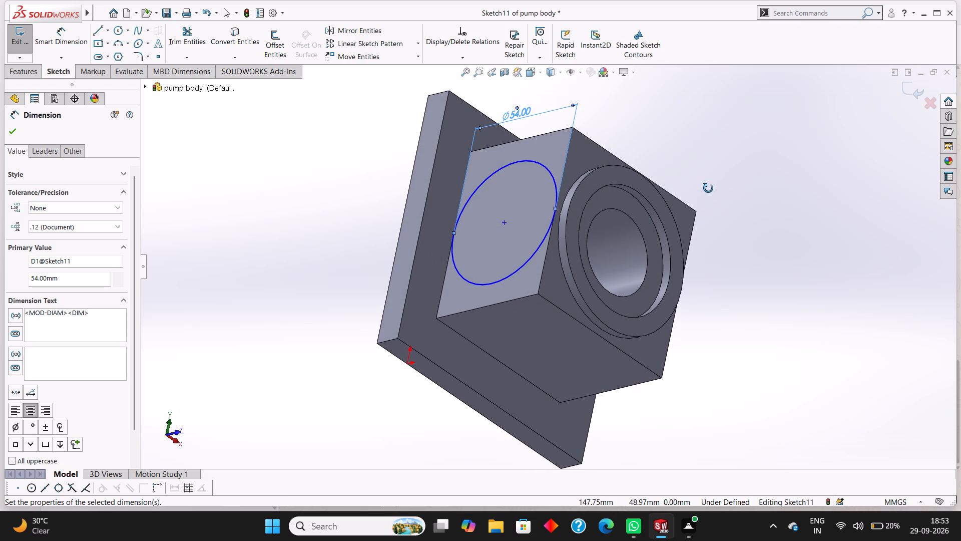
{"action": "middle_click_drag", "start_coordinate": [708, 188], "coordinate": [704, 160]}
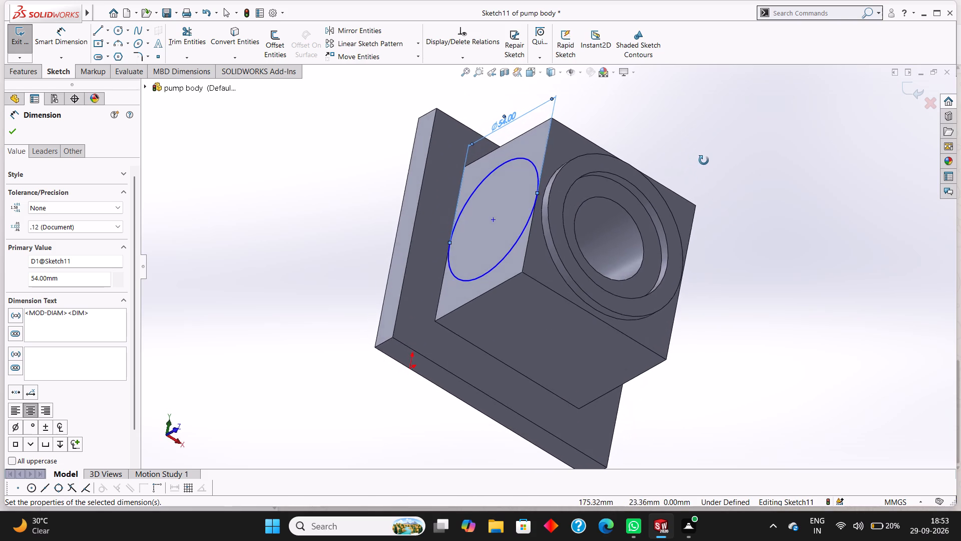
{"action": "middle_click_drag", "start_coordinate": [704, 160], "coordinate": [713, 170]}
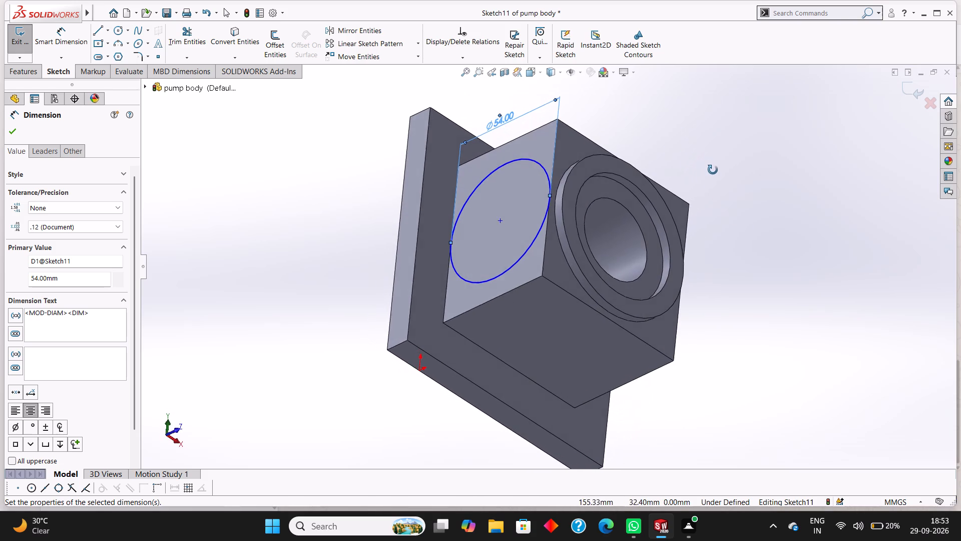
{"action": "middle_click_drag", "start_coordinate": [713, 170], "coordinate": [710, 198]}
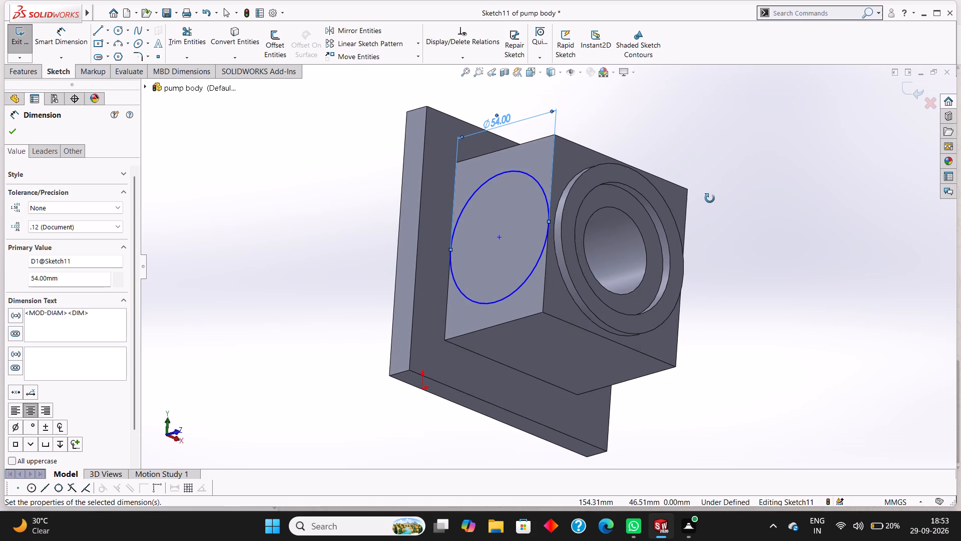
{"action": "middle_click_drag", "start_coordinate": [710, 198], "coordinate": [721, 200]}
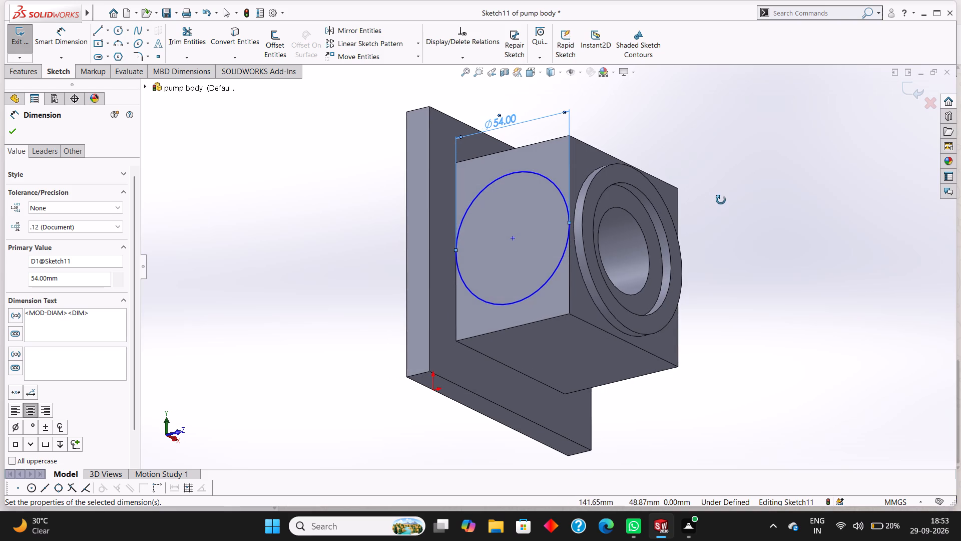
{"action": "middle_click_drag", "start_coordinate": [721, 200], "coordinate": [721, 200]}
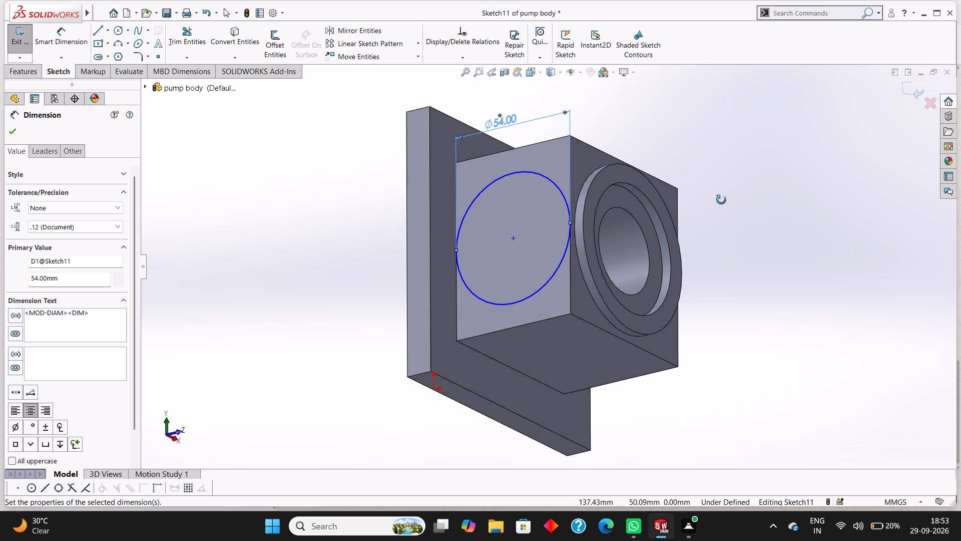
{"action": "middle_click_drag", "start_coordinate": [721, 200], "coordinate": [716, 147]}
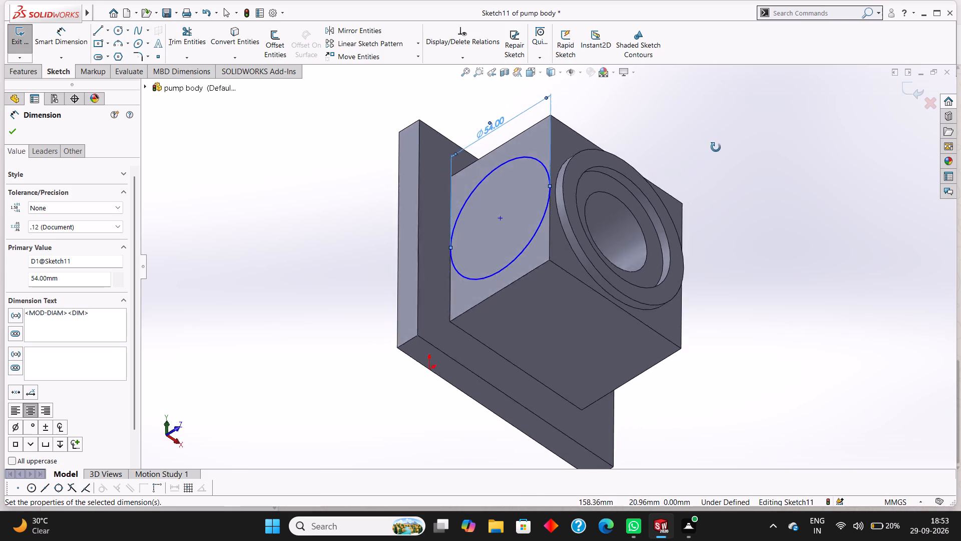
{"action": "middle_click_drag", "start_coordinate": [716, 147], "coordinate": [693, 124]}
{"action": "middle_click_drag", "start_coordinate": [760, 275], "coordinate": [775, 185]}
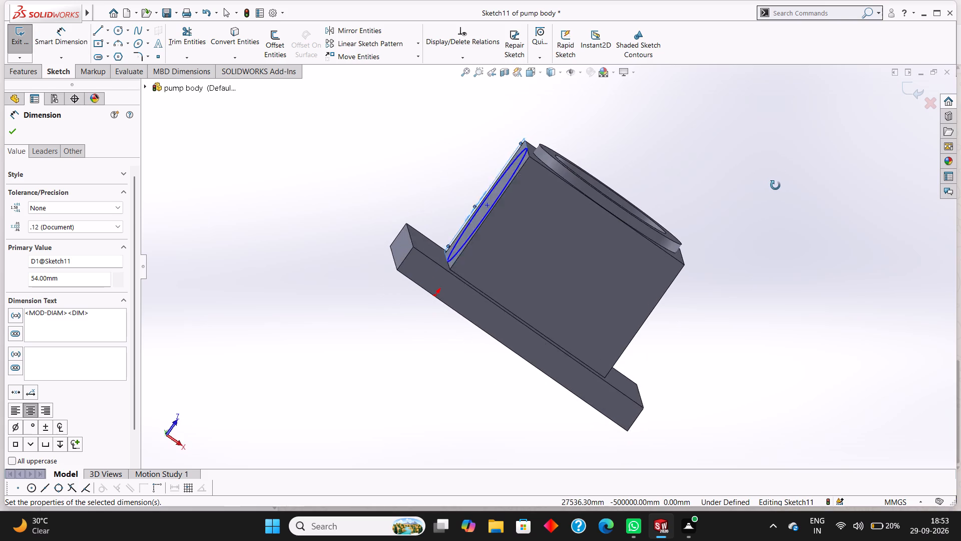
{"action": "middle_click_drag", "start_coordinate": [775, 185], "coordinate": [812, 242]}
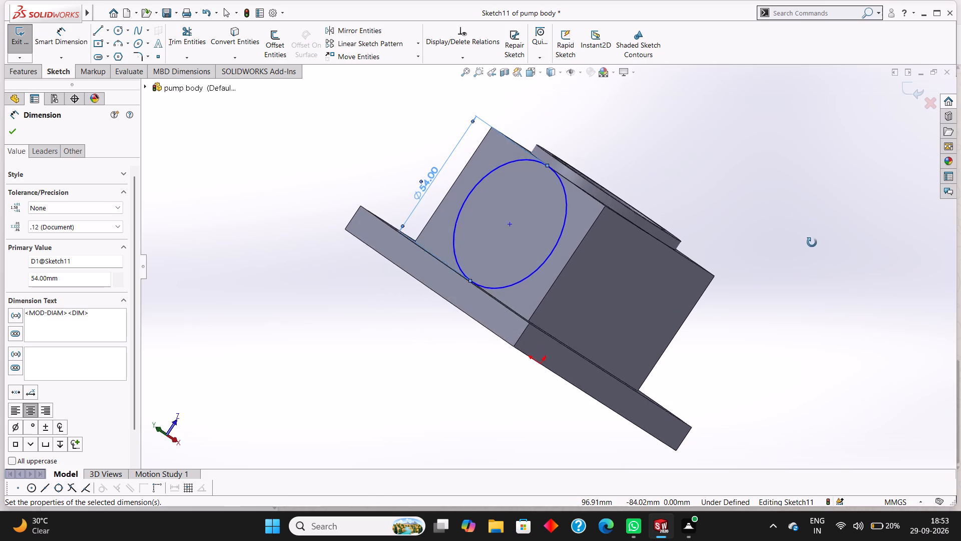
{"action": "middle_click_drag", "start_coordinate": [812, 242], "coordinate": [834, 257]}
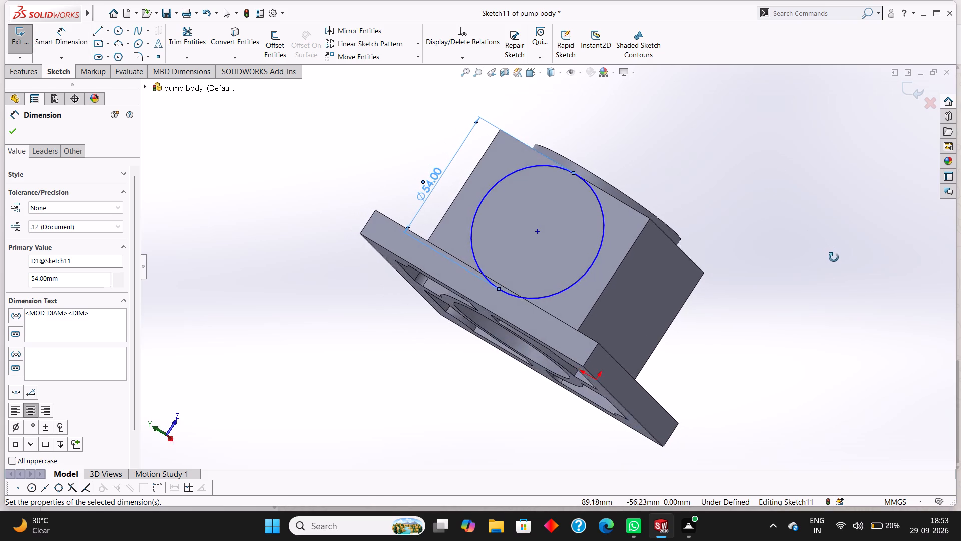
{"action": "middle_click_drag", "start_coordinate": [834, 257], "coordinate": [787, 252]}
{"action": "key", "text": "Escape"}
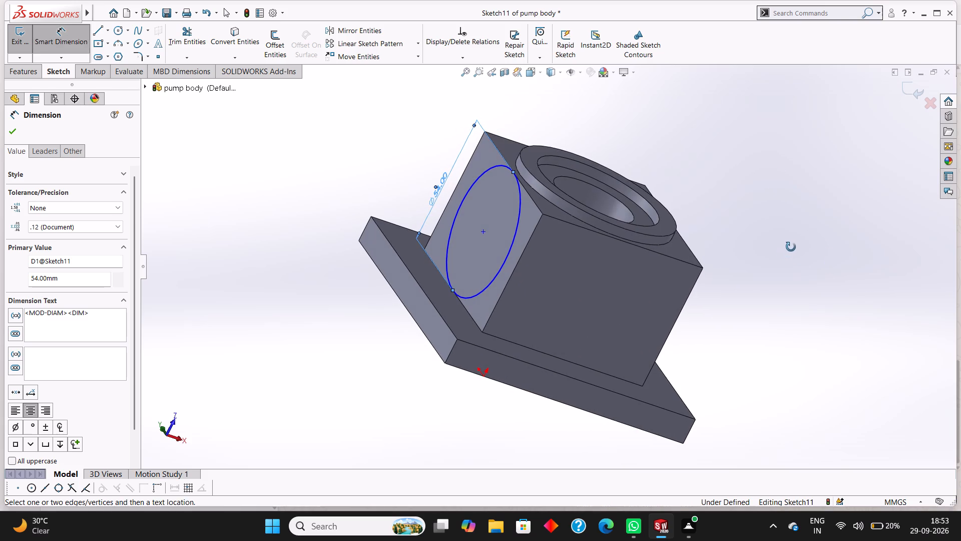
{"action": "key", "text": "Escape"}
{"action": "middle_click_drag", "start_coordinate": [789, 239], "coordinate": [788, 227]}
{"action": "key", "text": "Escape"}
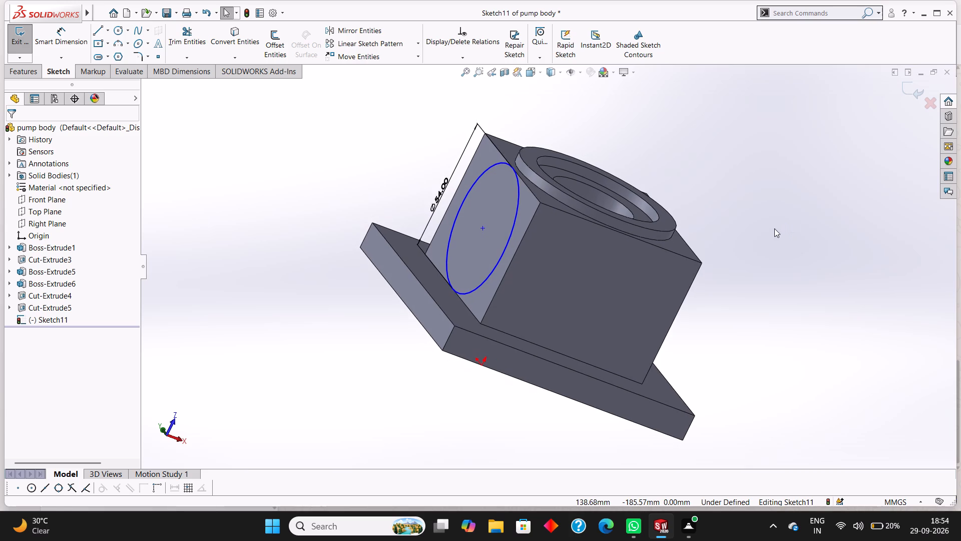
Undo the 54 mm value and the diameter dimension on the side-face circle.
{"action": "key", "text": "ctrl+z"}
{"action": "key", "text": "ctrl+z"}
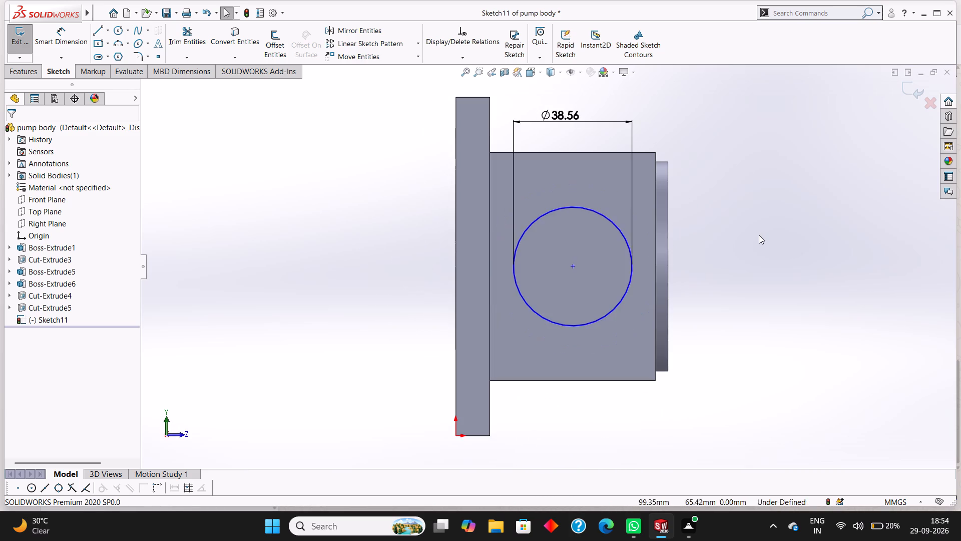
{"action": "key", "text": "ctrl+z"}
Examine the side-face circle from several angles relative to the base, raised ring and central bore.
{"action": "middle_click_drag", "start_coordinate": [741, 233], "coordinate": [728, 211]}
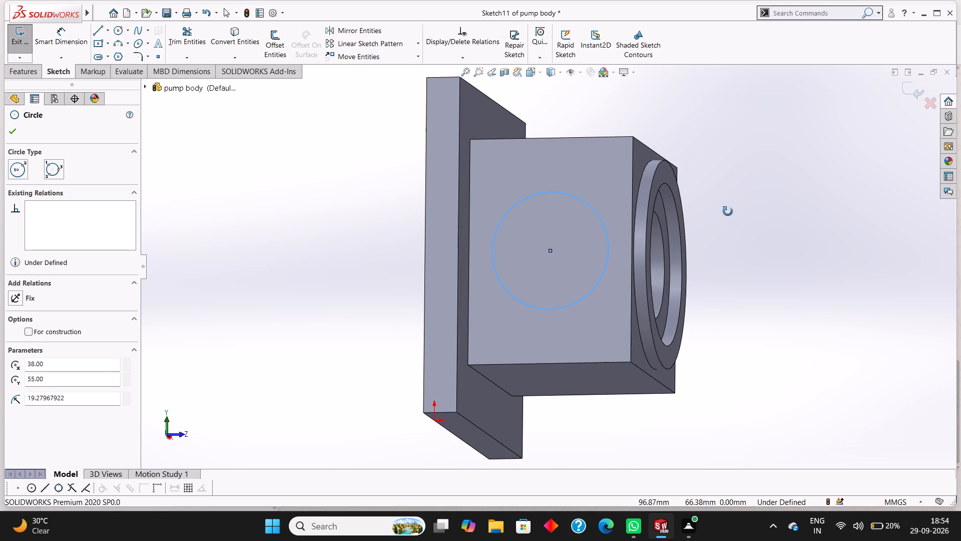
{"action": "middle_click_drag", "start_coordinate": [728, 211], "coordinate": [713, 184]}
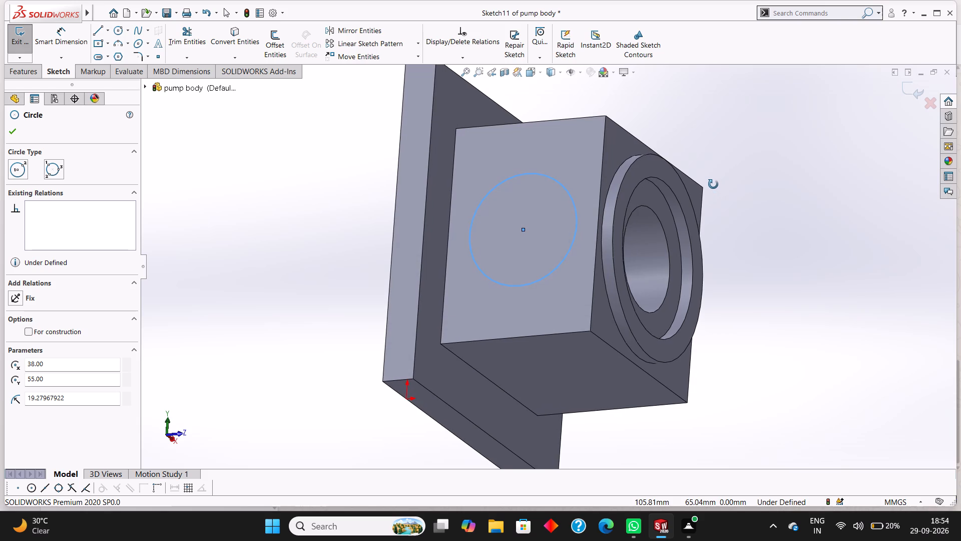
{"action": "middle_click_drag", "start_coordinate": [713, 184], "coordinate": [710, 178]}
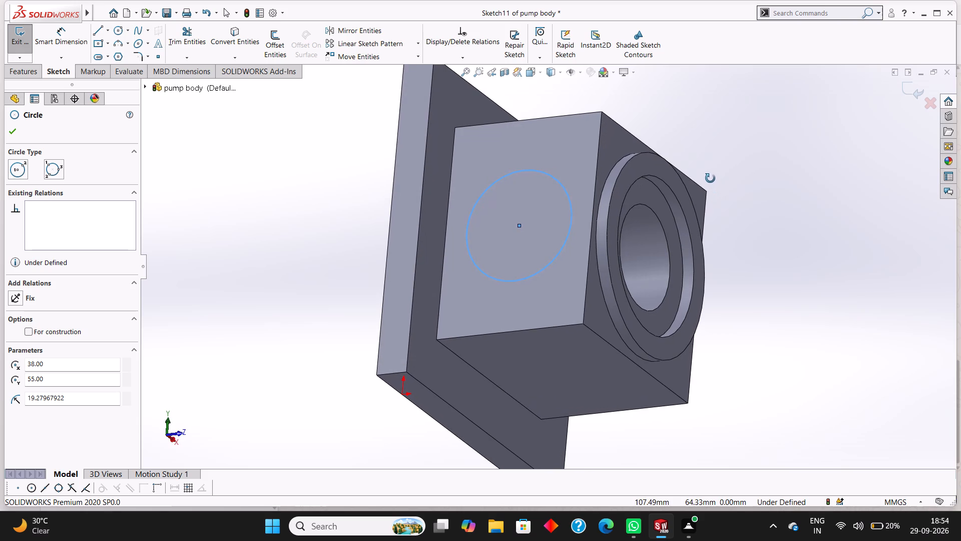
{"action": "middle_click_drag", "start_coordinate": [710, 178], "coordinate": [706, 196]}
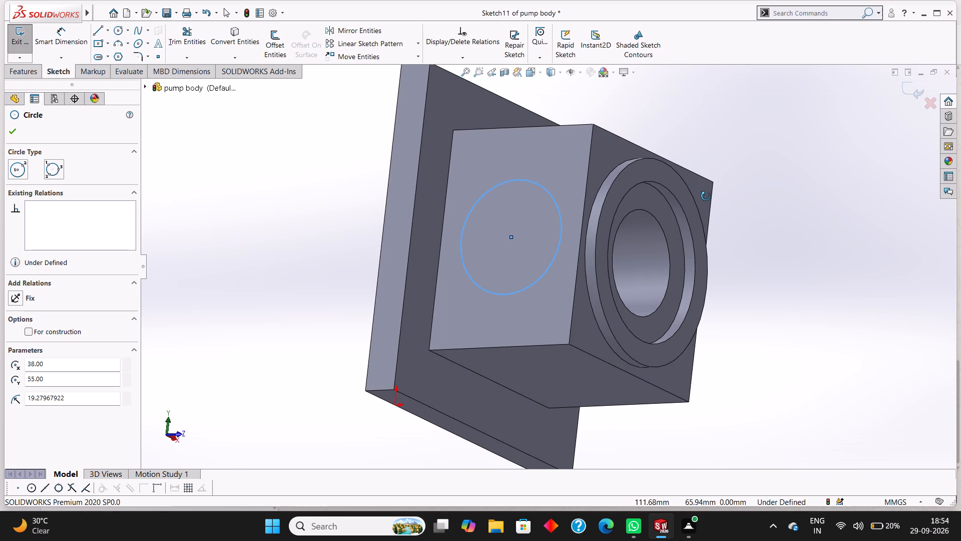
{"action": "middle_click_drag", "start_coordinate": [706, 196], "coordinate": [698, 161]}
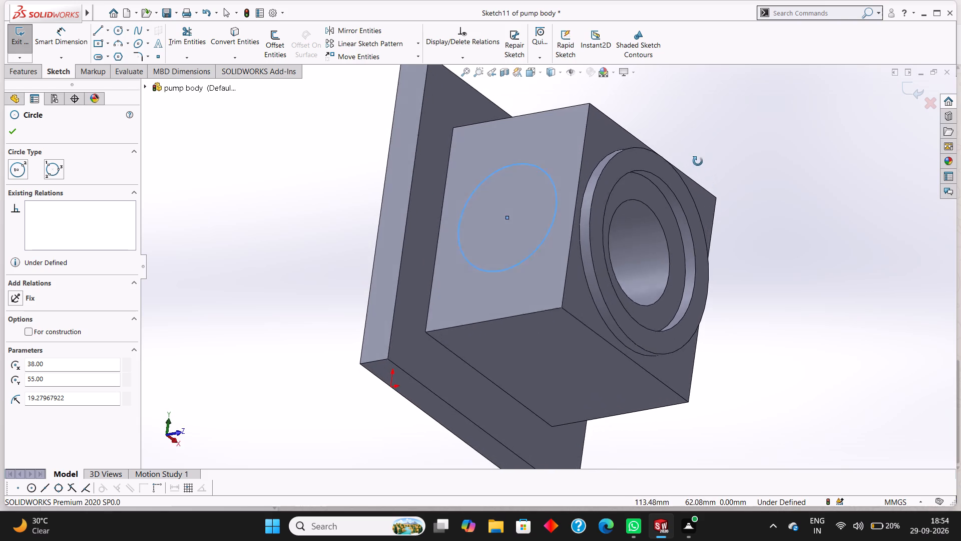
{"action": "middle_click_drag", "start_coordinate": [698, 161], "coordinate": [689, 159]}
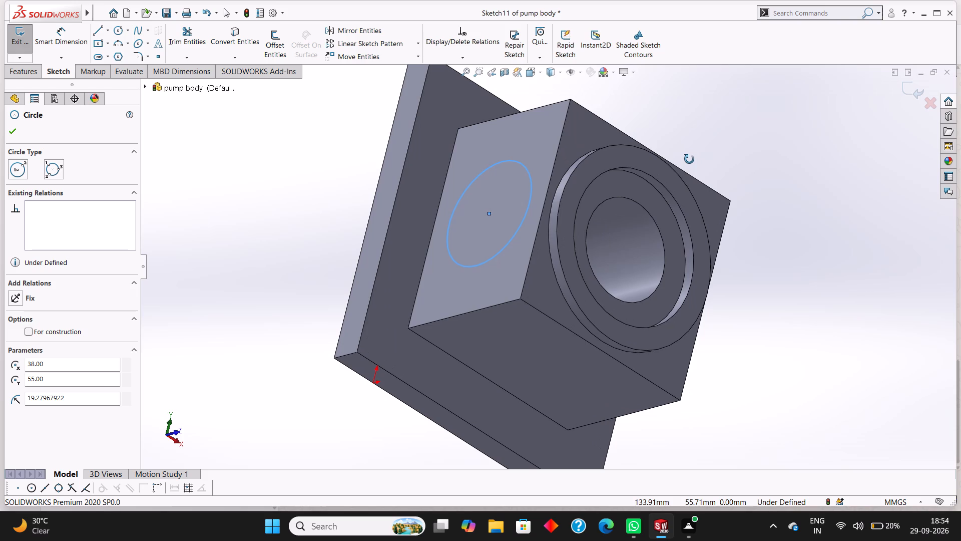
{"action": "middle_click_drag", "start_coordinate": [689, 159], "coordinate": [675, 135]}
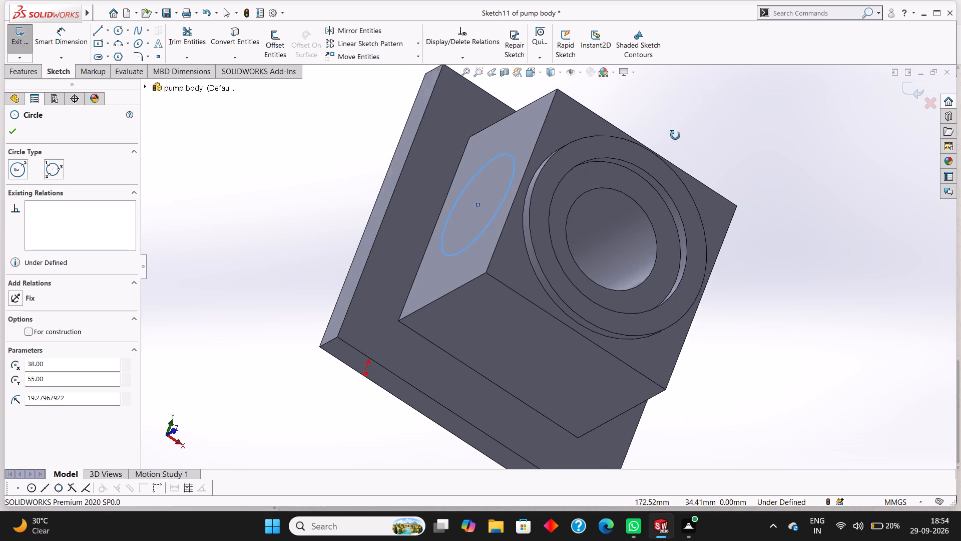
{"action": "middle_click_drag", "start_coordinate": [675, 135], "coordinate": [660, 108]}
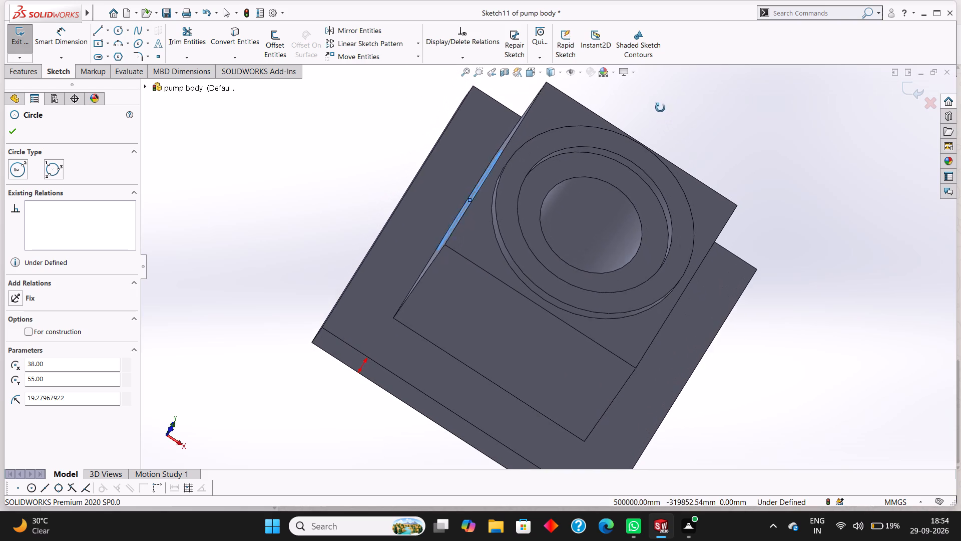
{"action": "middle_click_drag", "start_coordinate": [660, 108], "coordinate": [659, 102]}
{"action": "middle_click_drag", "start_coordinate": [760, 304], "coordinate": [779, 317]}
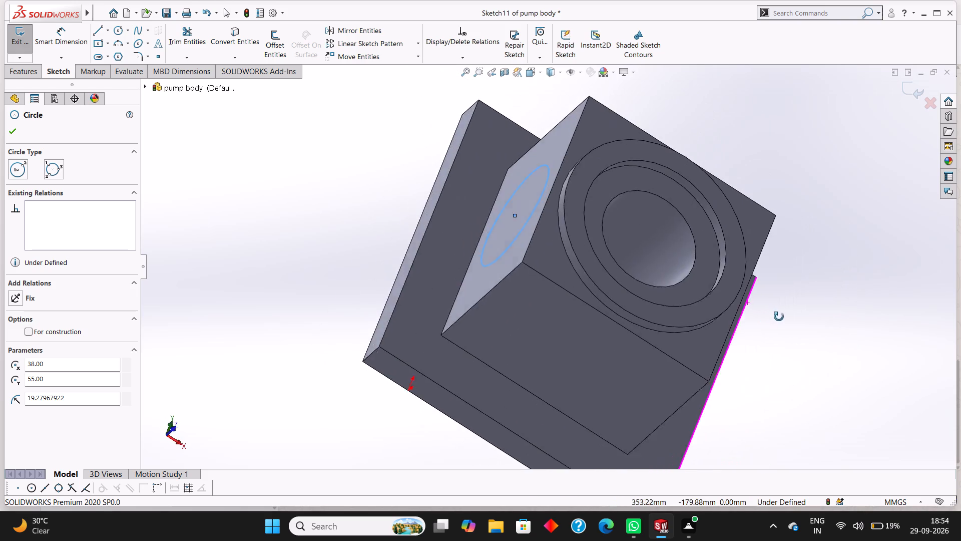
{"action": "middle_click_drag", "start_coordinate": [779, 317], "coordinate": [790, 323]}
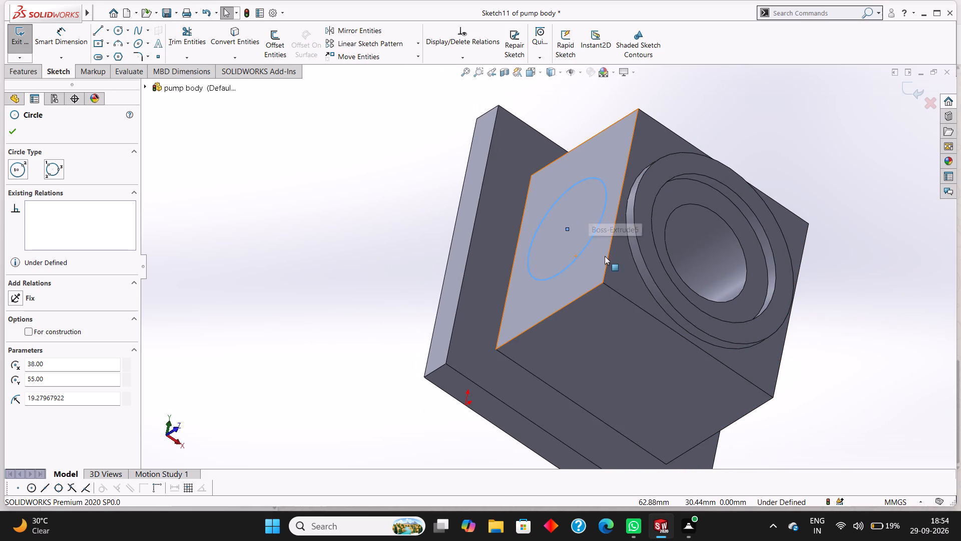
Undo the side-face circle sketch and the central bore cuts, going back to the dimensioned bore circles.
{"action": "key", "text": "Escape"}
{"action": "key", "text": "ctrl+z"}
{"action": "key", "text": "ctrl+z"}
{"action": "key", "text": "ctrl+z"}
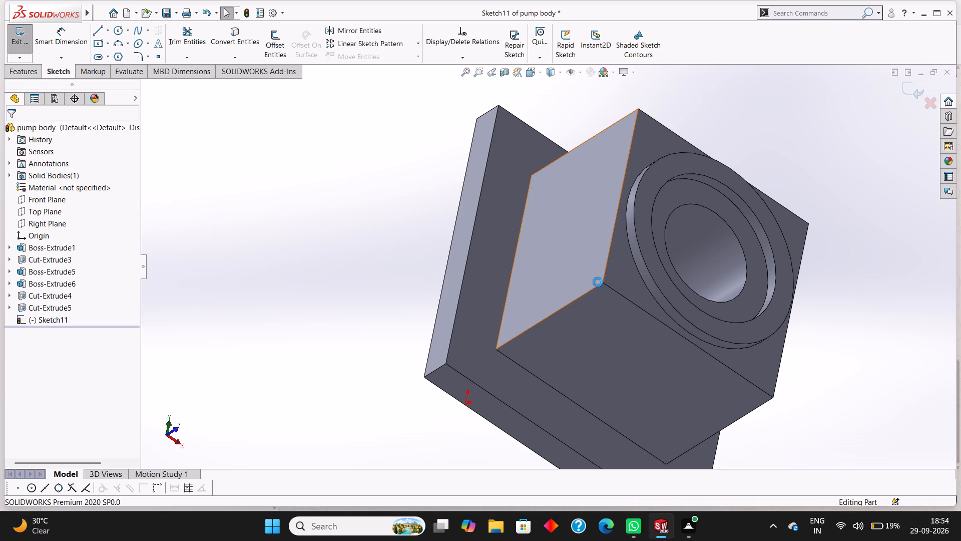
{"action": "key", "text": "ctrl+z"}
{"action": "key", "text": "ctrl+z"}
{"action": "key", "text": "ctrl+z"}
{"action": "key", "text": "ctrl+z"}
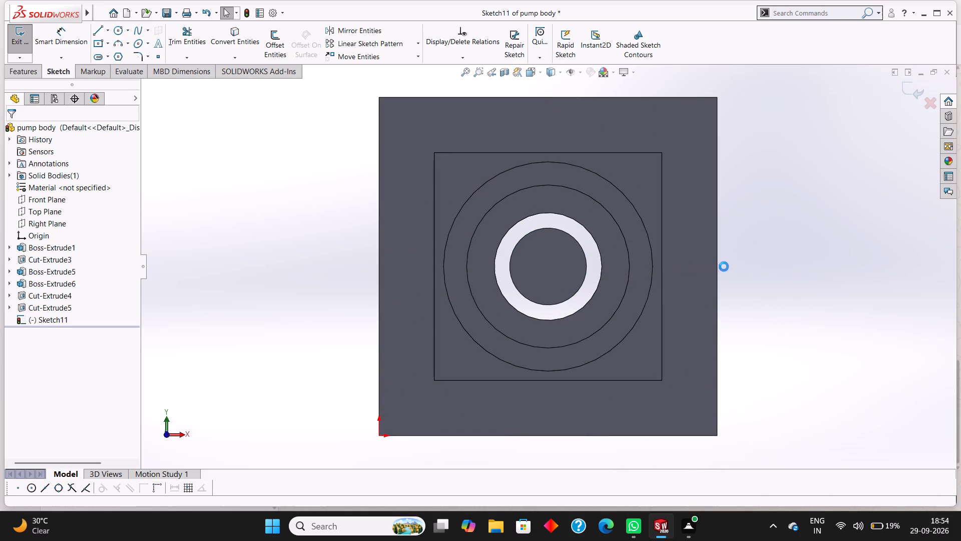
{"action": "key", "text": "ctrl+z"}
{"action": "key", "text": "ctrl+z"}
{"action": "key", "text": "ctrl+z"}
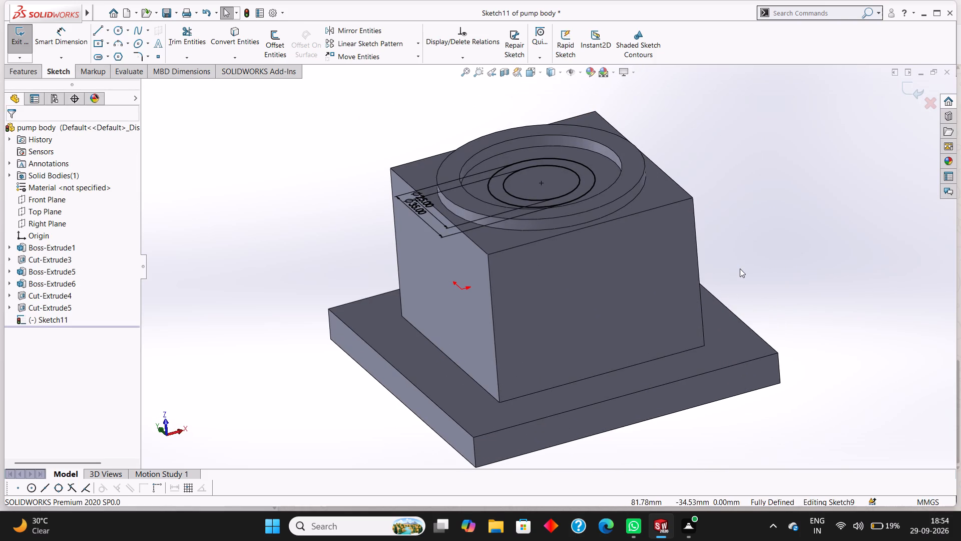
Undo the bore circle sketch and the raised ring extrusion, going back to the ring sketch with 68 mm and 53 mm circles.
{"action": "key", "text": "ctrl+z"}
{"action": "key", "text": "ctrl+z"}
{"action": "key", "text": "ctrl+z"}
{"action": "key", "text": "ctrl+z"}
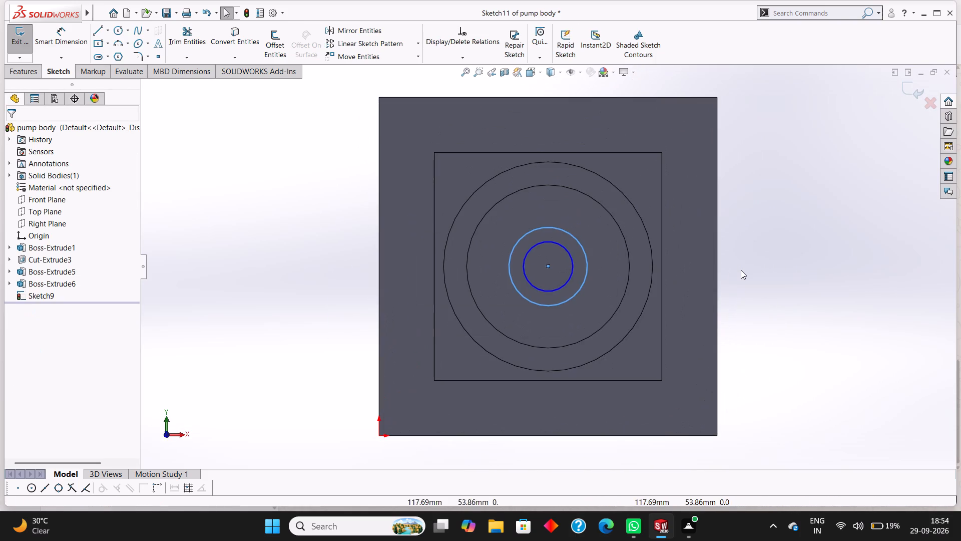
{"action": "key", "text": "ctrl+z"}
{"action": "key", "text": "ctrl+z"}
{"action": "key", "text": "ctrl+z"}
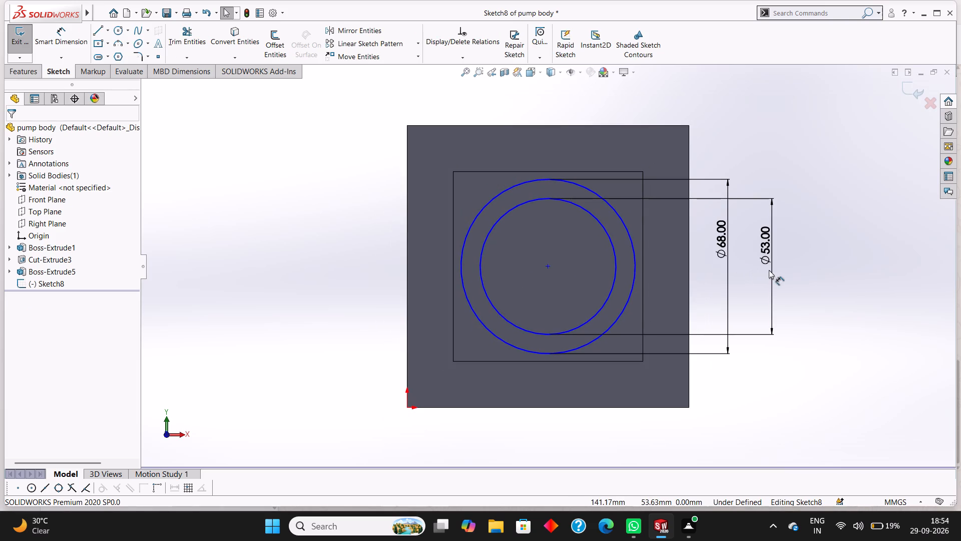
Undo the ring's circle sketch and the block's extrusion, going back to the 74 mm square sketch on the base.
{"action": "middle_click_drag", "start_coordinate": [269, 327], "coordinate": [283, 326]}
{"action": "middle_click_drag", "start_coordinate": [342, 326], "coordinate": [354, 298]}
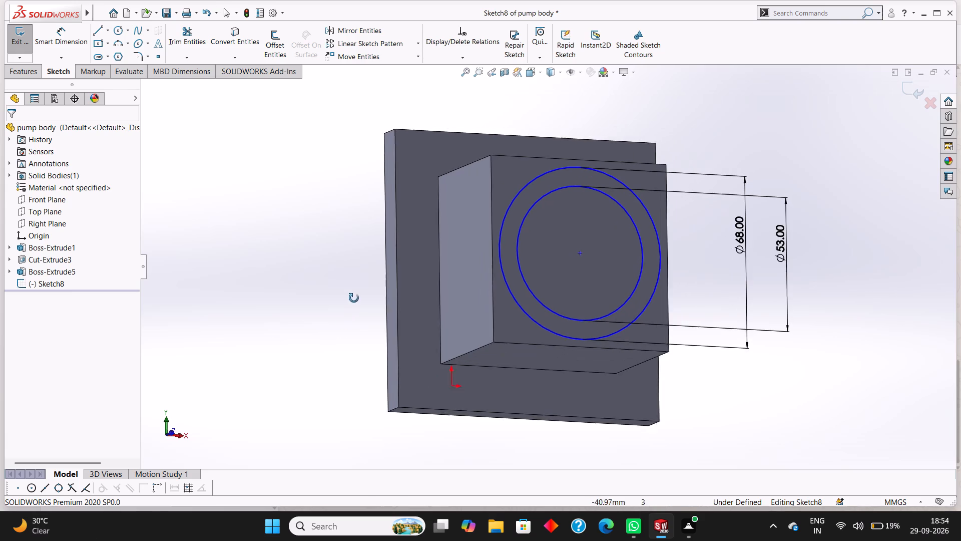
{"action": "middle_click_drag", "start_coordinate": [354, 298], "coordinate": [357, 272]}
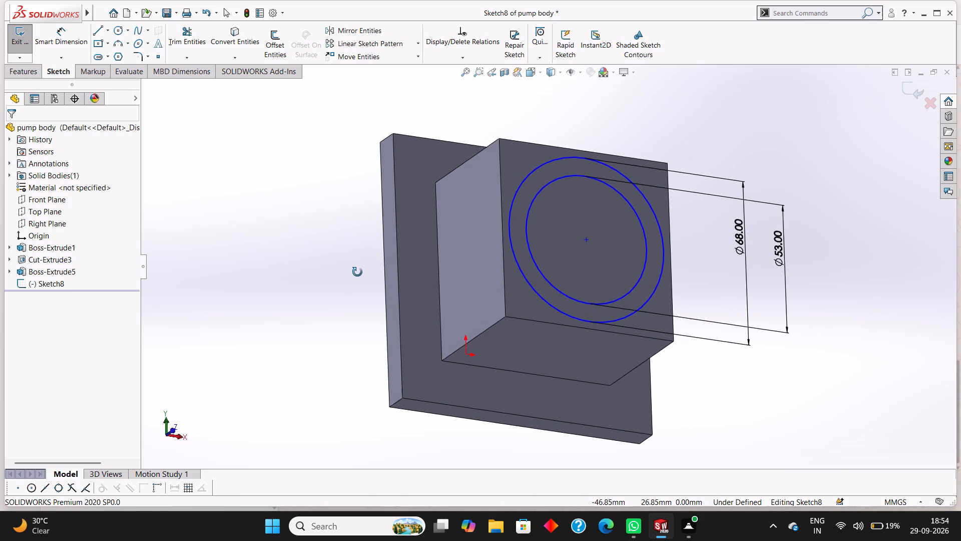
{"action": "middle_click_drag", "start_coordinate": [357, 272], "coordinate": [356, 260]}
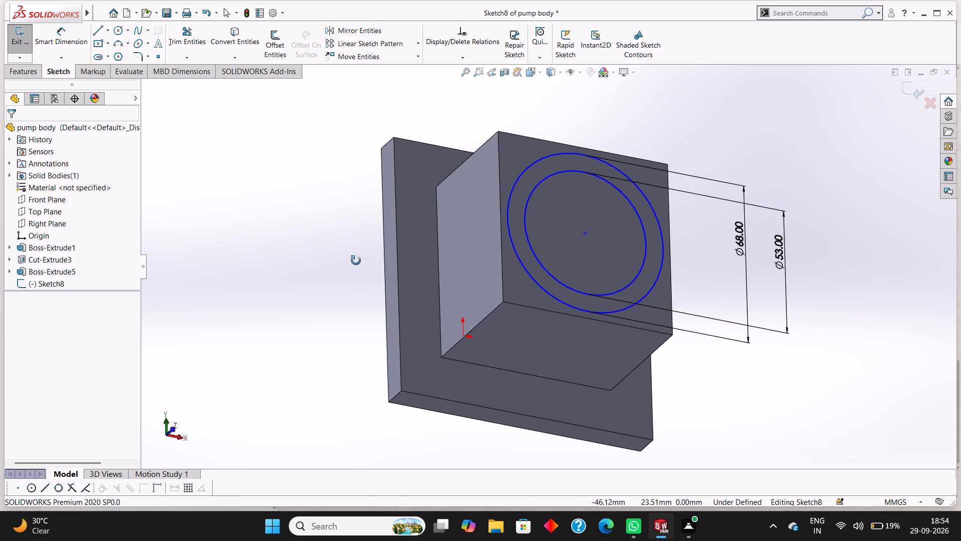
{"action": "middle_click_drag", "start_coordinate": [356, 260], "coordinate": [347, 200]}
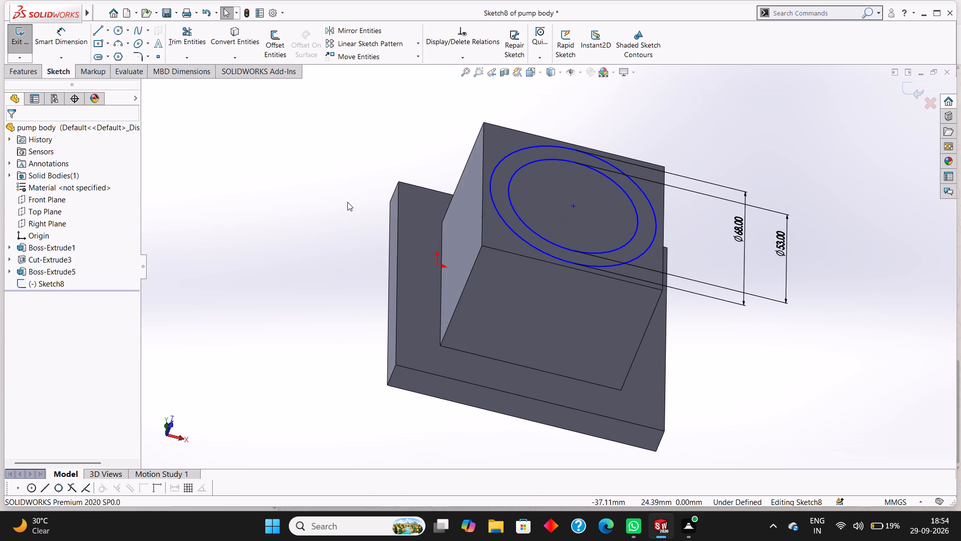
{"action": "key", "text": "Escape"}
{"action": "key", "text": "ctrl+z"}
{"action": "key", "text": "ctrl+z"}
{"action": "key", "text": "ctrl+z"}
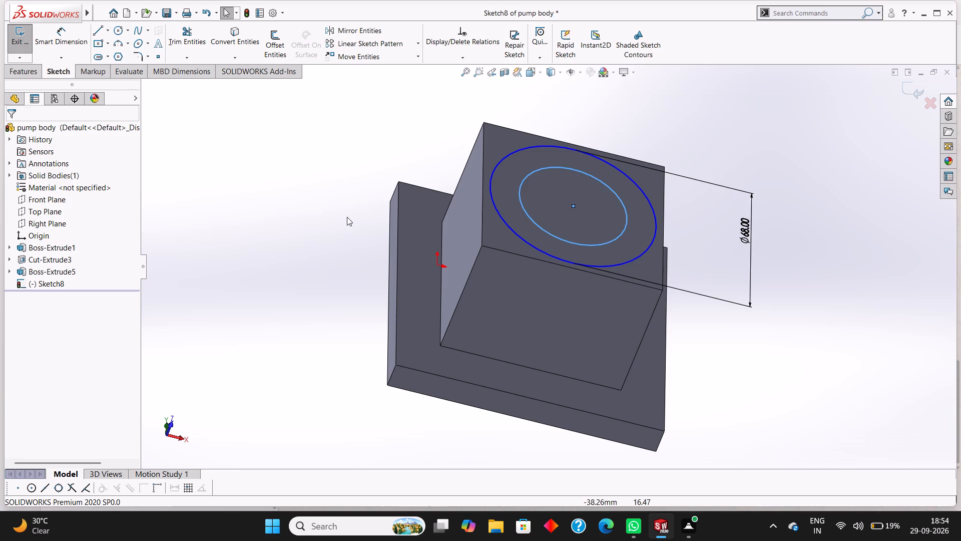
{"action": "key", "text": "ctrl+z"}
{"action": "key", "text": "ctrl+z"}
{"action": "key", "text": "ctrl+z"}
{"action": "key", "text": "ctrl+z"}
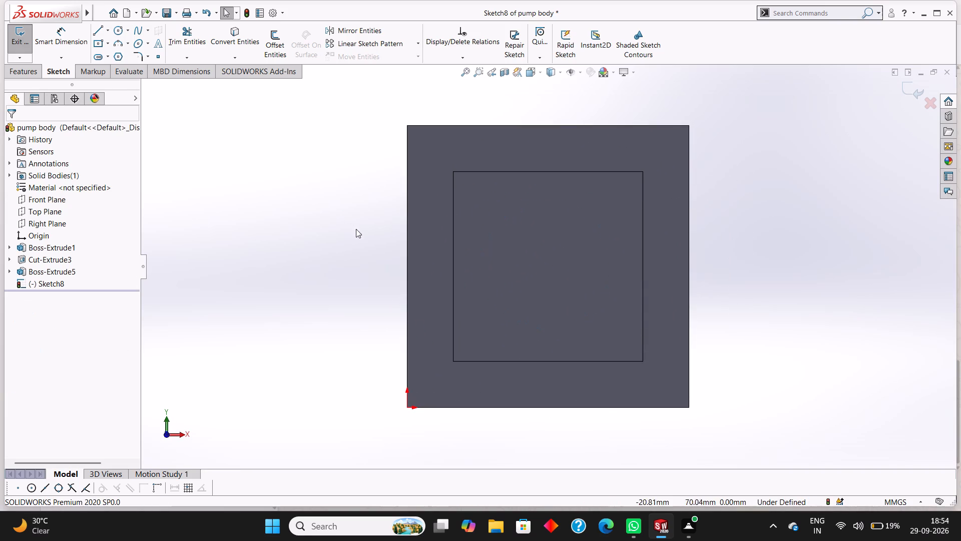
{"action": "middle_click_drag", "start_coordinate": [347, 314], "coordinate": [370, 244]}
{"action": "key", "text": "ctrl+z"}
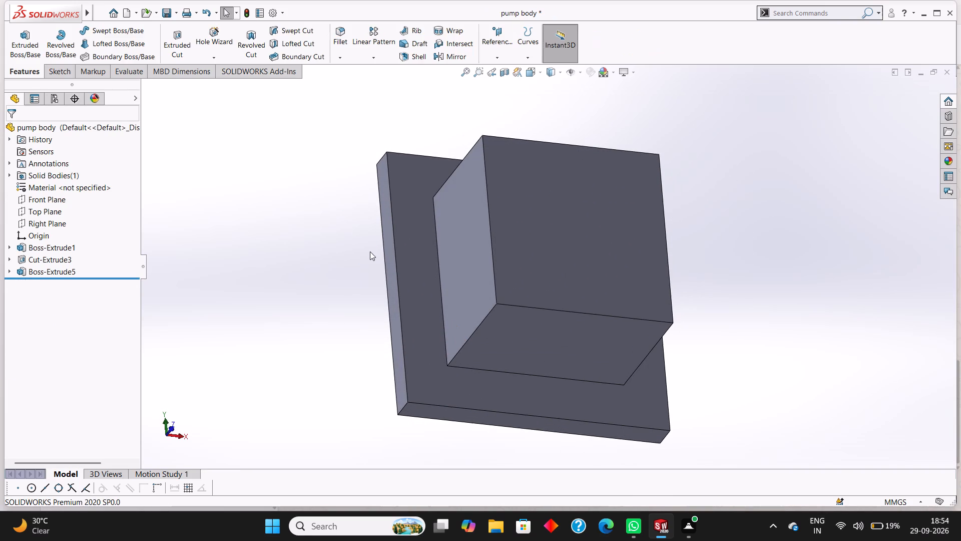
{"action": "key", "text": "ctrl+z"}
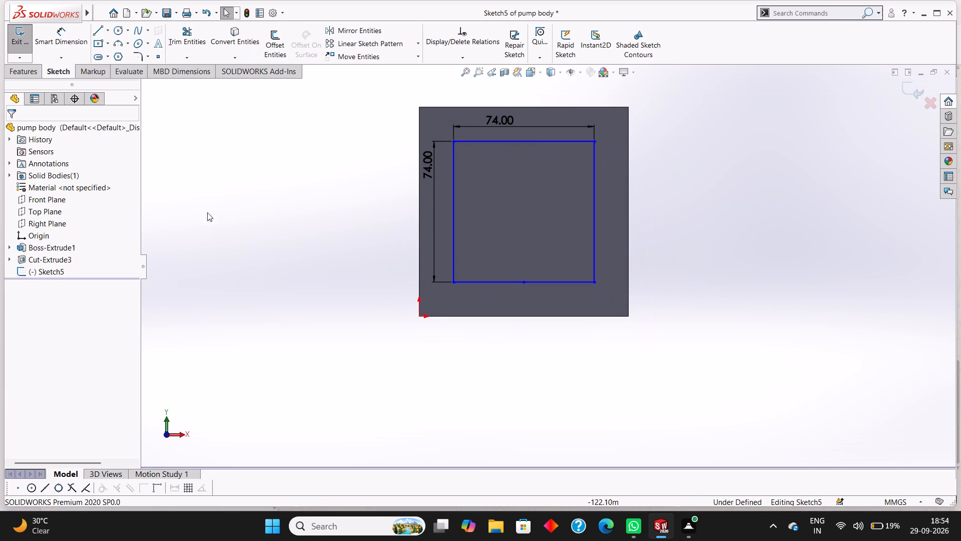
Extrude the 74 mm square on the base plate as a blind boss 60 mm deep, merged with the base.
{"action": "left_click", "coordinate": [28, 69]}
{"action": "left_click", "coordinate": [21, 45]}
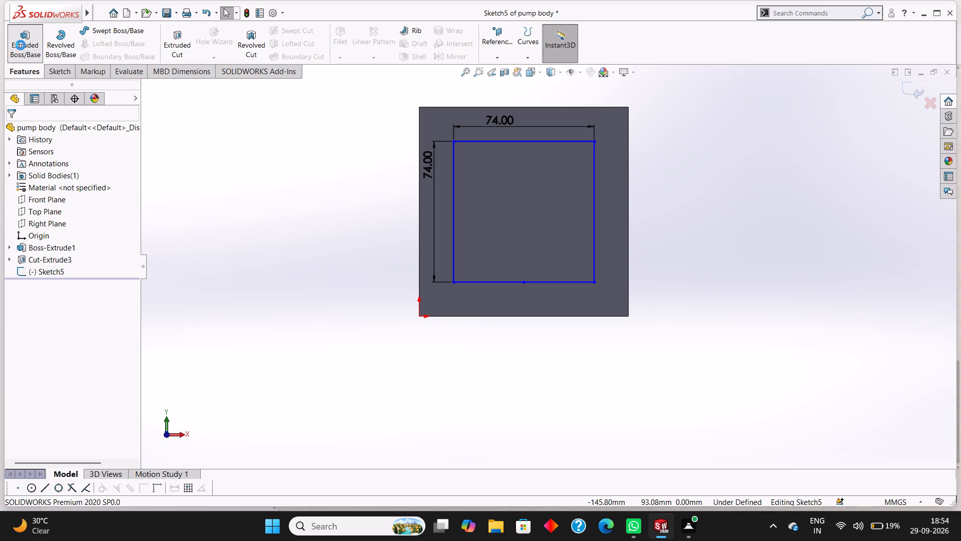
{"action": "middle_click_drag", "start_coordinate": [283, 253], "coordinate": [282, 194]}
{"action": "left_click", "coordinate": [65, 242]}
{"action": "left_click_drag", "start_coordinate": [83, 245], "coordinate": [25, 245]}
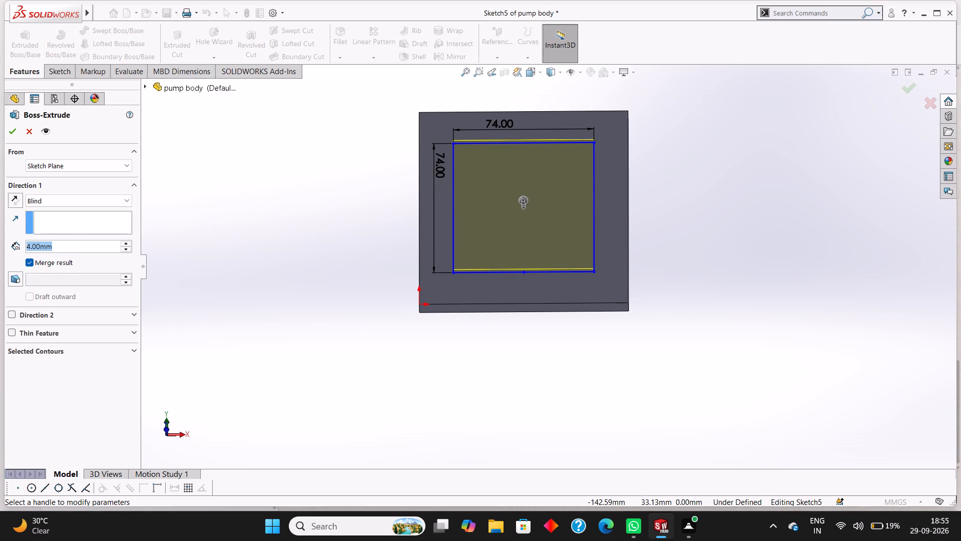
{"action": "left_click_drag", "start_coordinate": [25, 245], "coordinate": [24, 245]}
{"action": "left_click_drag", "start_coordinate": [69, 245], "coordinate": [22, 245]}
{"action": "type", "text": "60"}
{"action": "key", "text": "Return"}
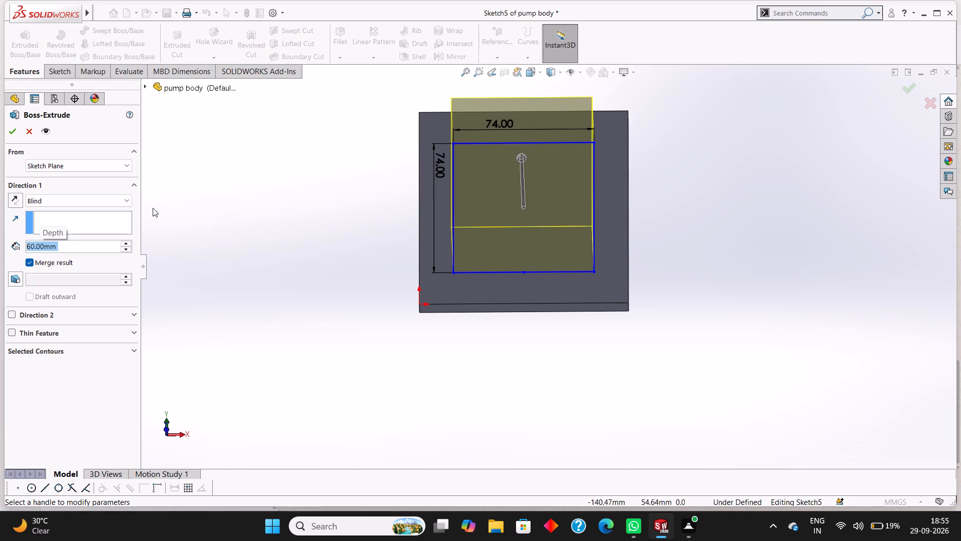
{"action": "middle_click_drag", "start_coordinate": [595, 412], "coordinate": [631, 375]}
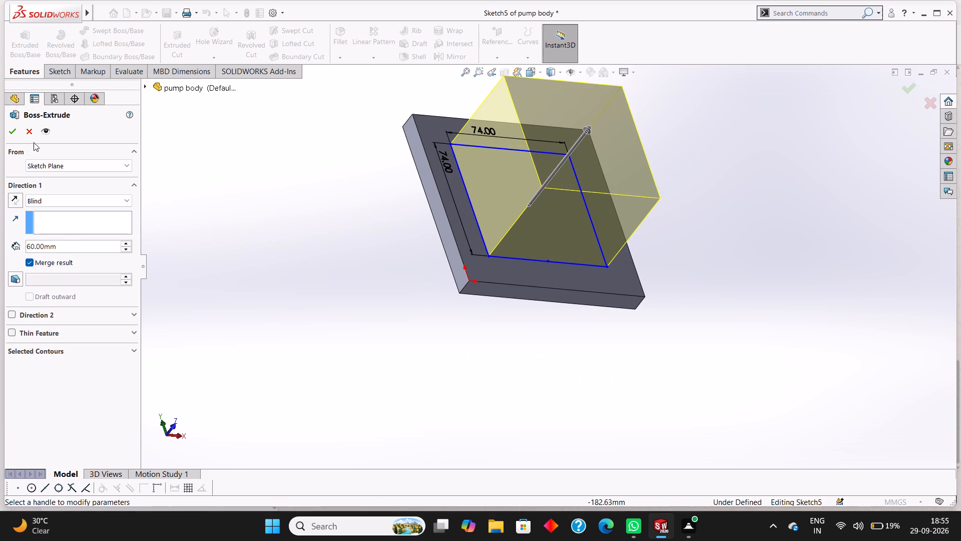
{"action": "left_click", "coordinate": [13, 136]}
{"action": "left_click", "coordinate": [433, 381]}
Open a new sketch on the side face of the 60 mm block and view it face-on.
{"action": "middle_click_drag", "start_coordinate": [517, 395], "coordinate": [519, 396]}
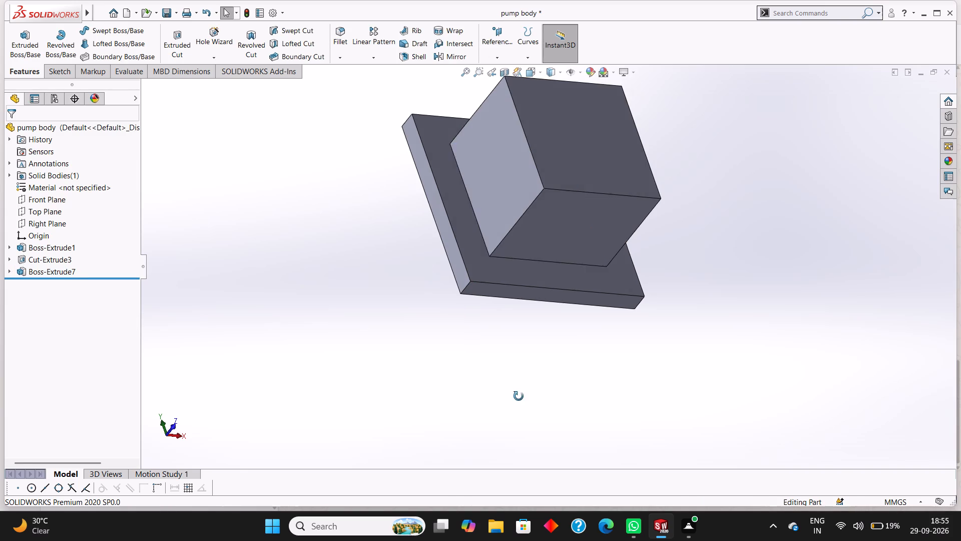
{"action": "middle_click_drag", "start_coordinate": [519, 396], "coordinate": [529, 405]}
{"action": "left_click", "coordinate": [498, 162]}
{"action": "right_click", "coordinate": [499, 160]}
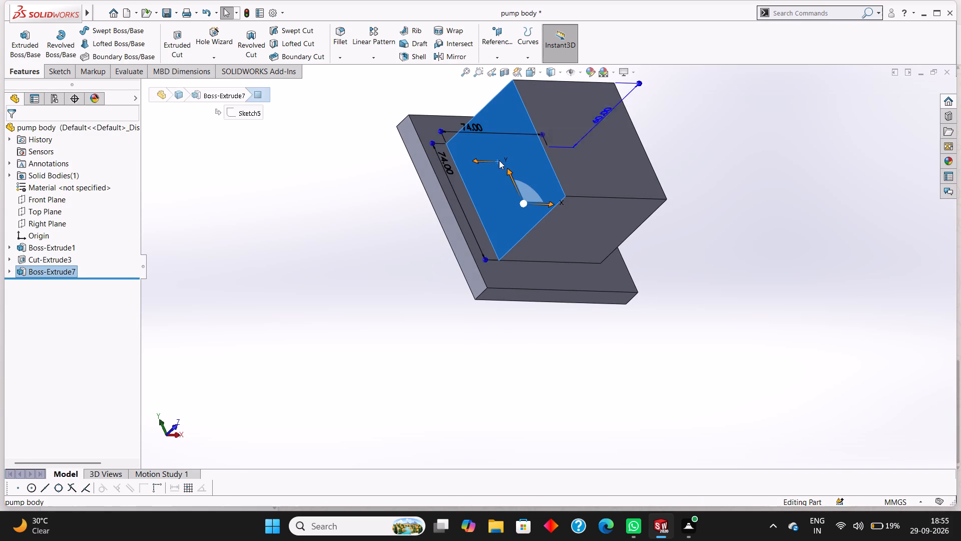
{"action": "left_click", "coordinate": [521, 146]}
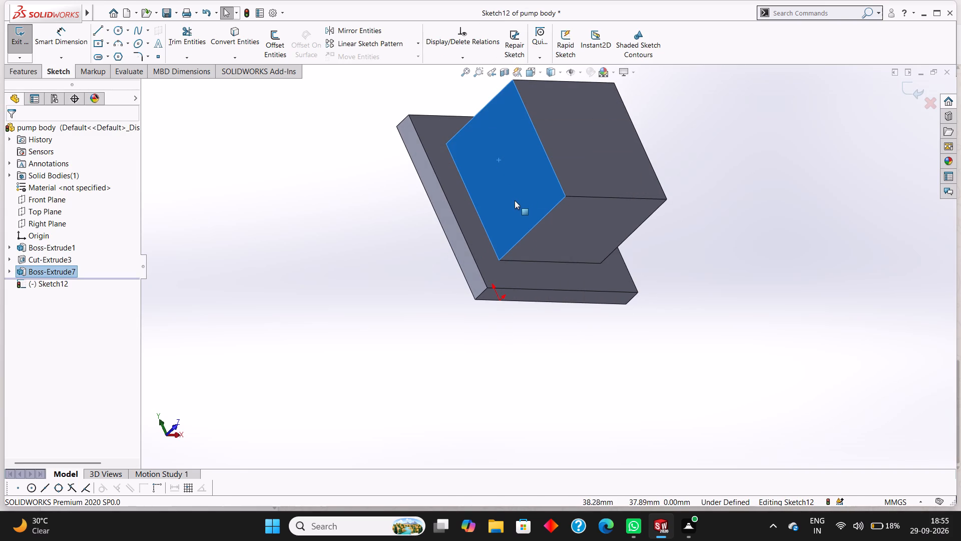
{"action": "key", "text": "ctrl+8"}
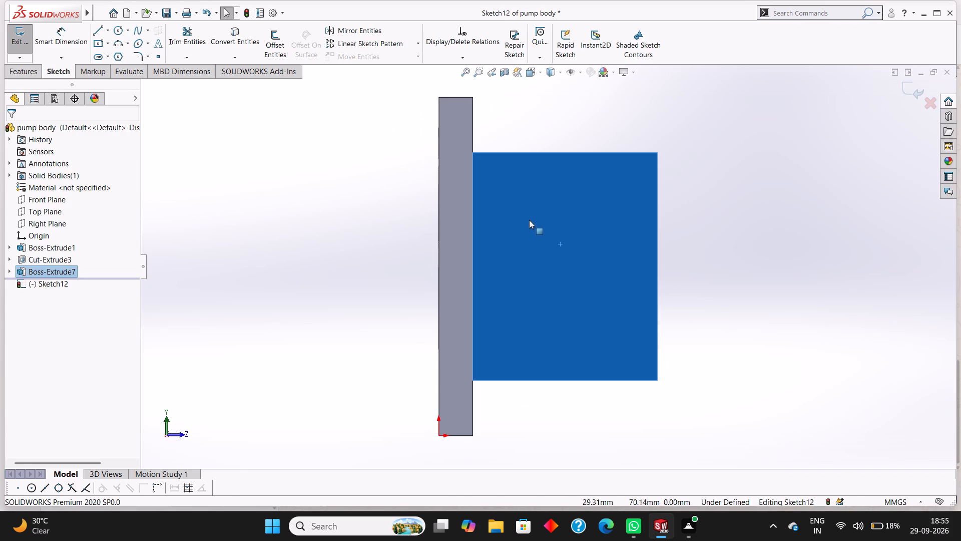
{"action": "key", "text": "Escape"}
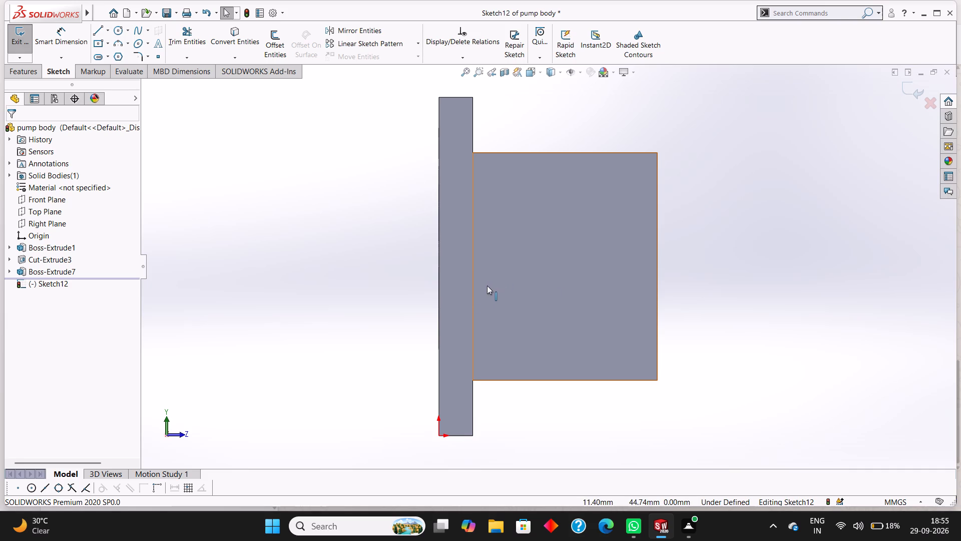
Sketch a circle of about 14.5 mm radius at the centre of the block's side face.
{"action": "left_click", "coordinate": [120, 31]}
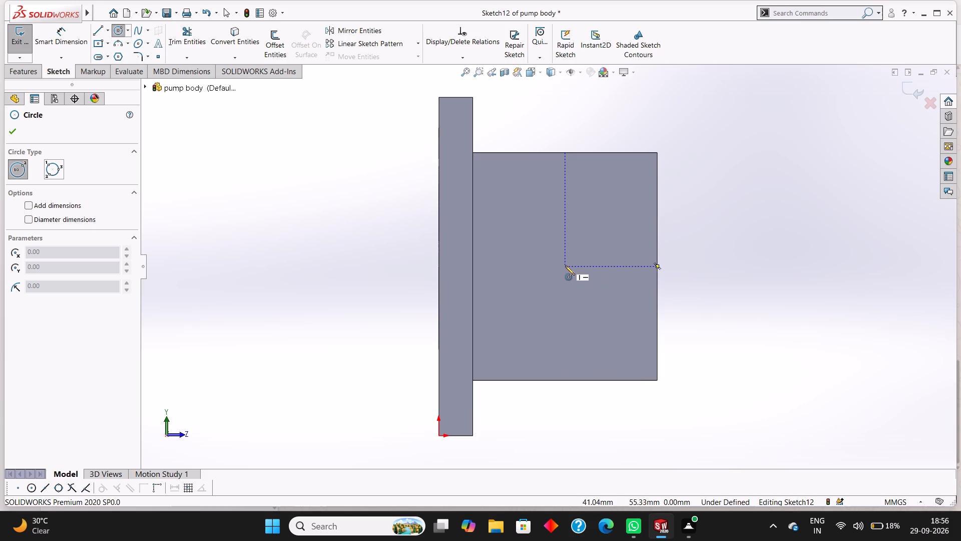
{"action": "left_click_drag", "start_coordinate": [565, 266], "coordinate": [587, 282]}
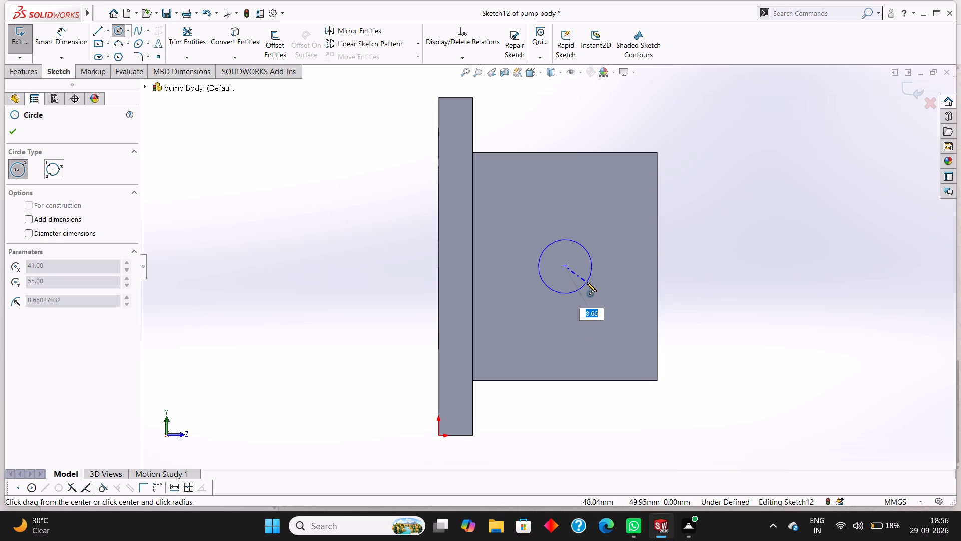
{"action": "left_click_drag", "start_coordinate": [587, 282], "coordinate": [590, 285]}
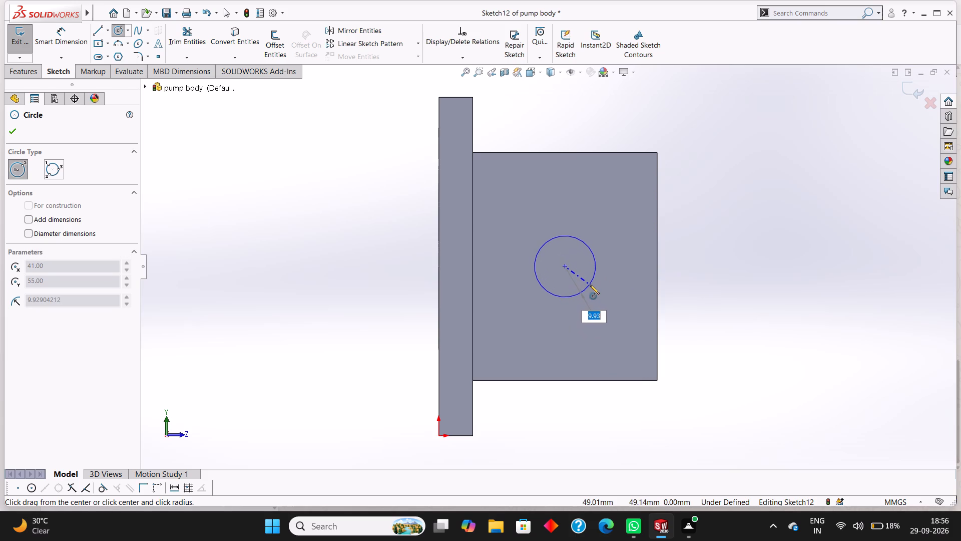
{"action": "left_click_drag", "start_coordinate": [590, 285], "coordinate": [591, 285]}
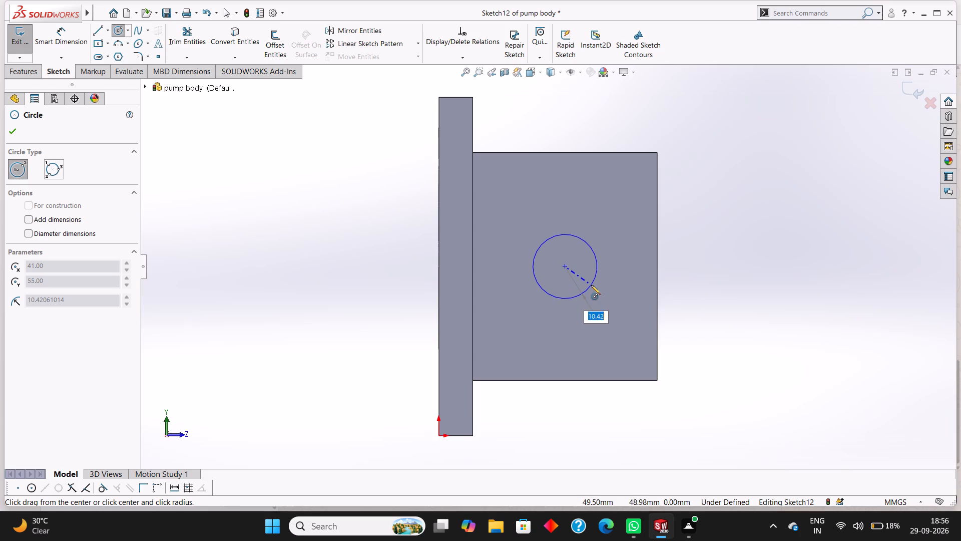
{"action": "left_click_drag", "start_coordinate": [591, 285], "coordinate": [599, 287]}
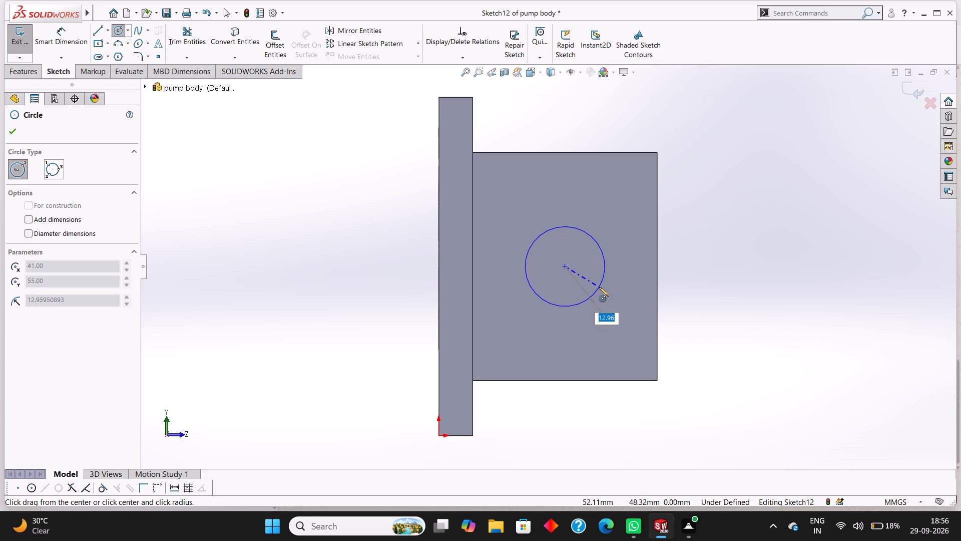
{"action": "left_click_drag", "start_coordinate": [599, 287], "coordinate": [601, 288]}
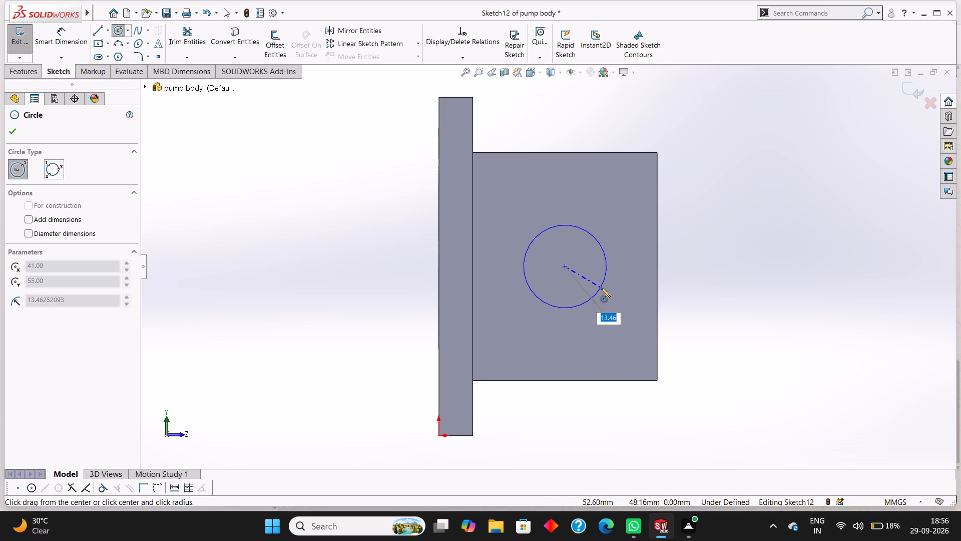
{"action": "left_click_drag", "start_coordinate": [601, 288], "coordinate": [604, 288]}
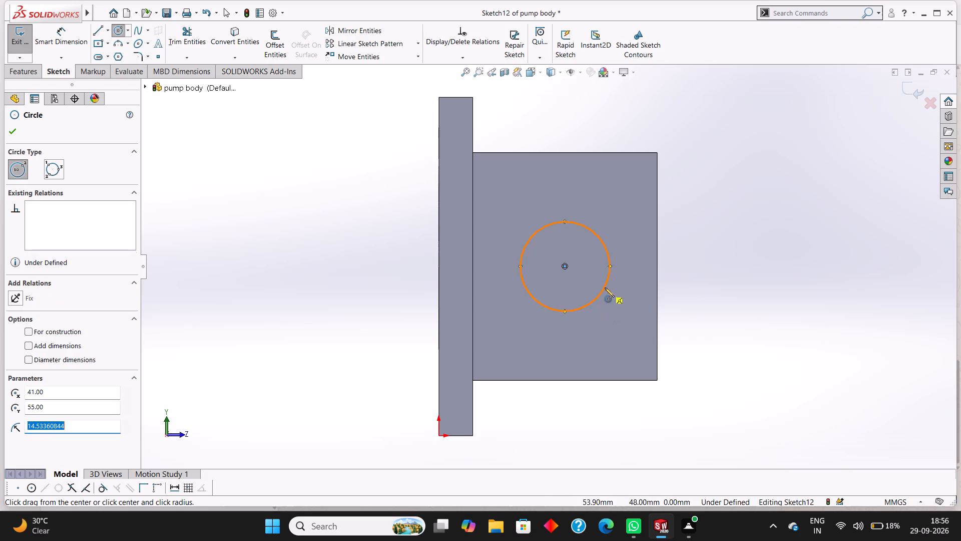
{"action": "left_click", "coordinate": [12, 131]}
Dimension the side-face circle's diameter and set it to 54 mm.
{"action": "left_click", "coordinate": [55, 38]}
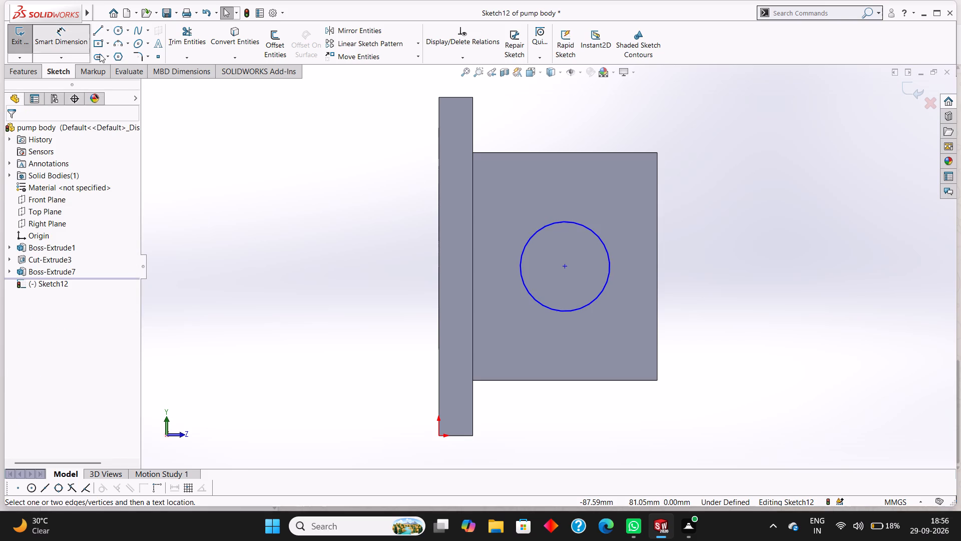
{"action": "left_click", "coordinate": [536, 232]}
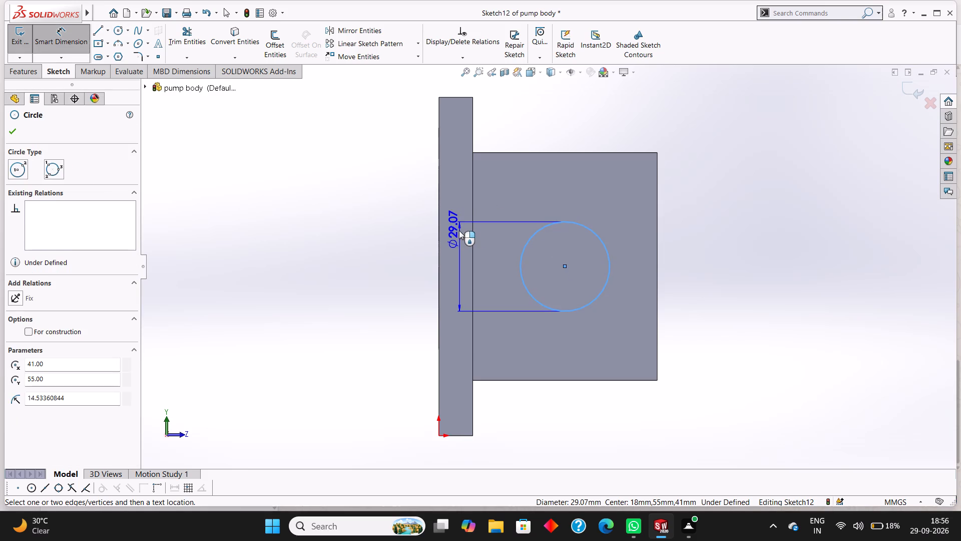
{"action": "left_click", "coordinate": [459, 230]}
{"action": "type", "text": "54"}
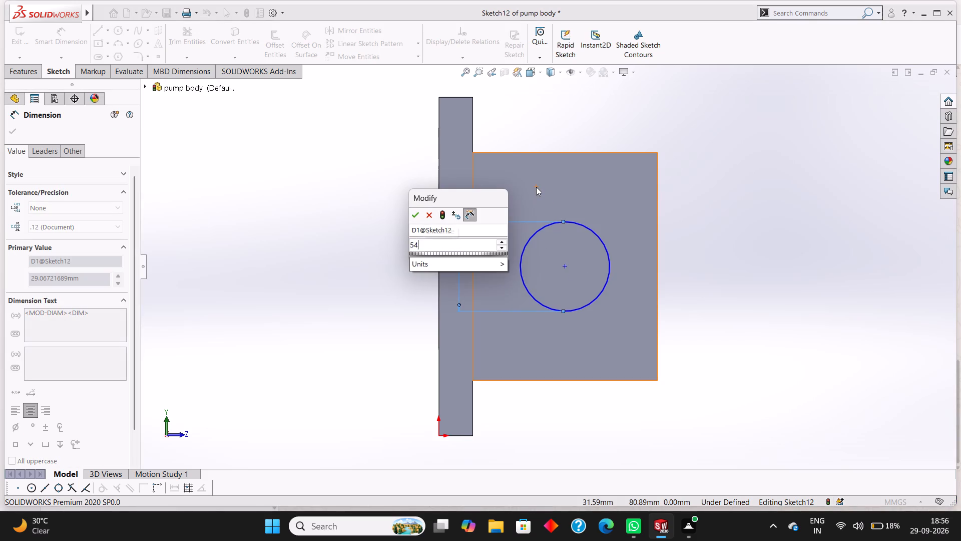
{"action": "key", "text": "Return"}
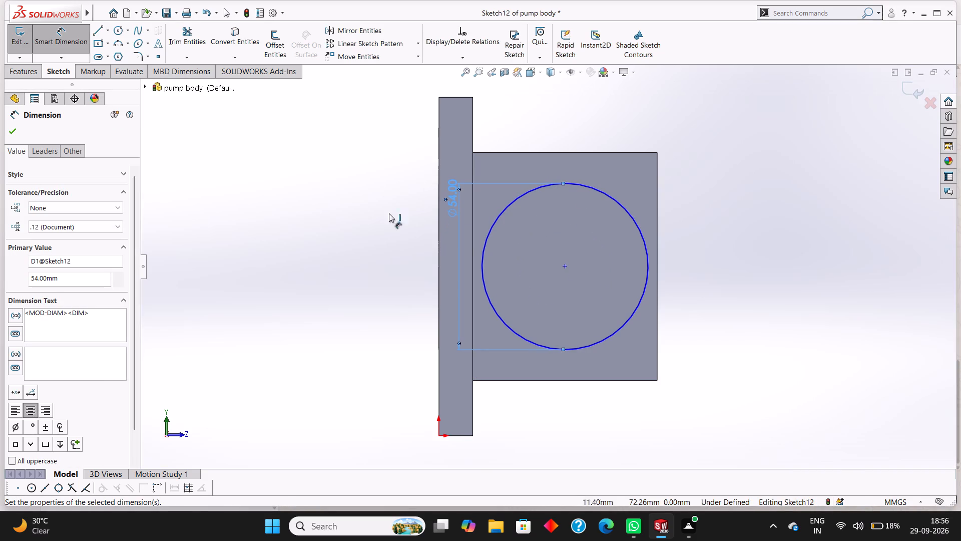
{"action": "left_click", "coordinate": [12, 133]}
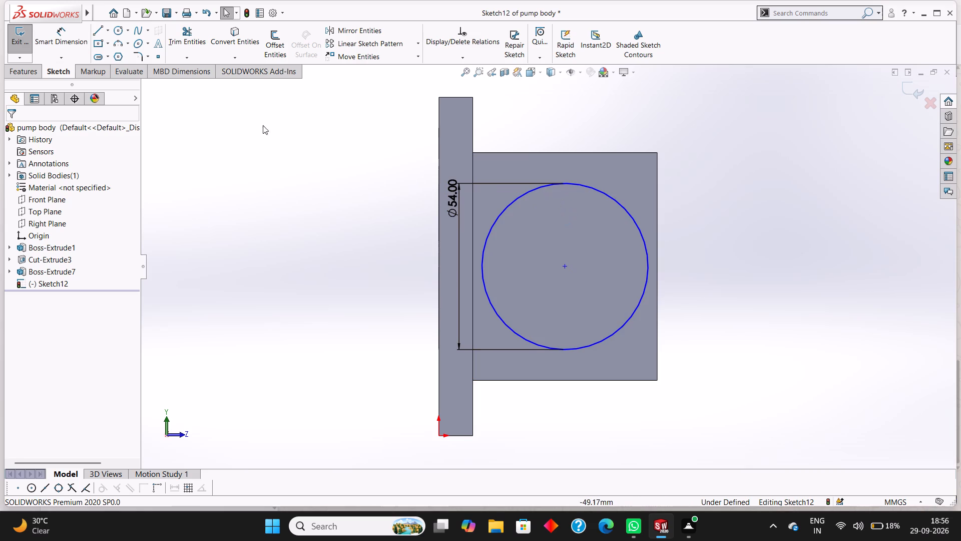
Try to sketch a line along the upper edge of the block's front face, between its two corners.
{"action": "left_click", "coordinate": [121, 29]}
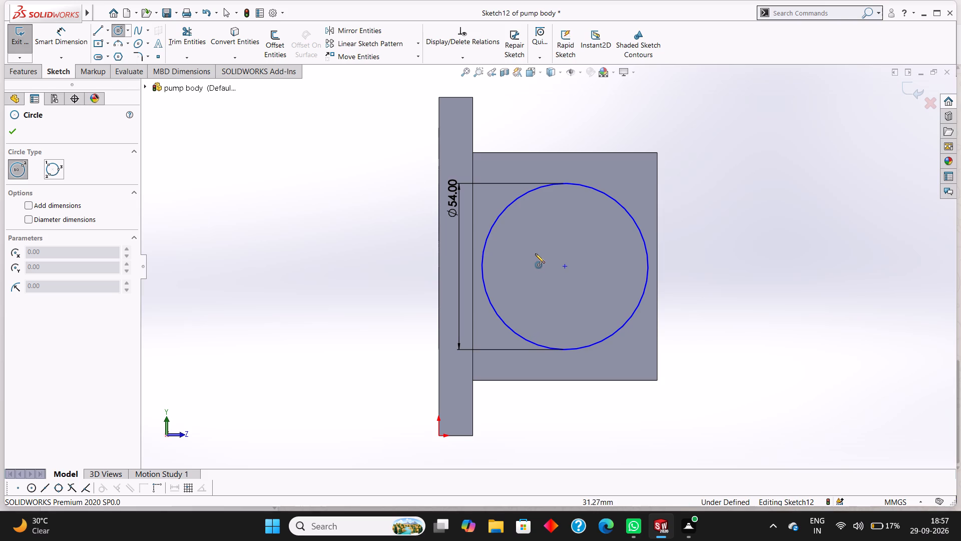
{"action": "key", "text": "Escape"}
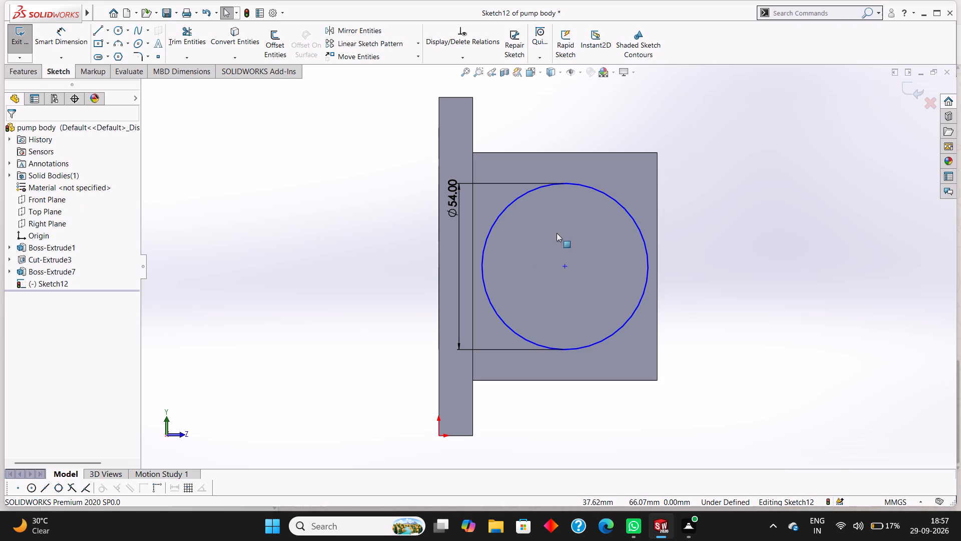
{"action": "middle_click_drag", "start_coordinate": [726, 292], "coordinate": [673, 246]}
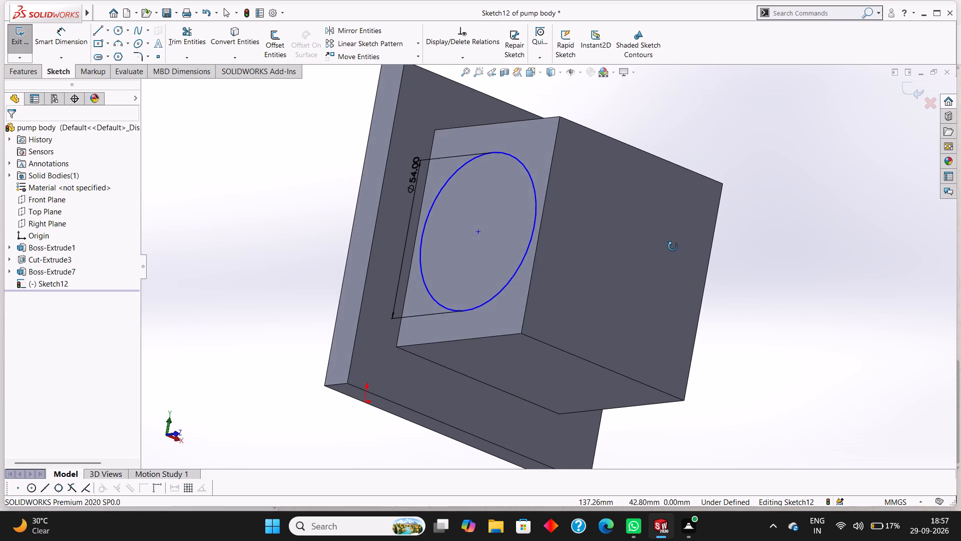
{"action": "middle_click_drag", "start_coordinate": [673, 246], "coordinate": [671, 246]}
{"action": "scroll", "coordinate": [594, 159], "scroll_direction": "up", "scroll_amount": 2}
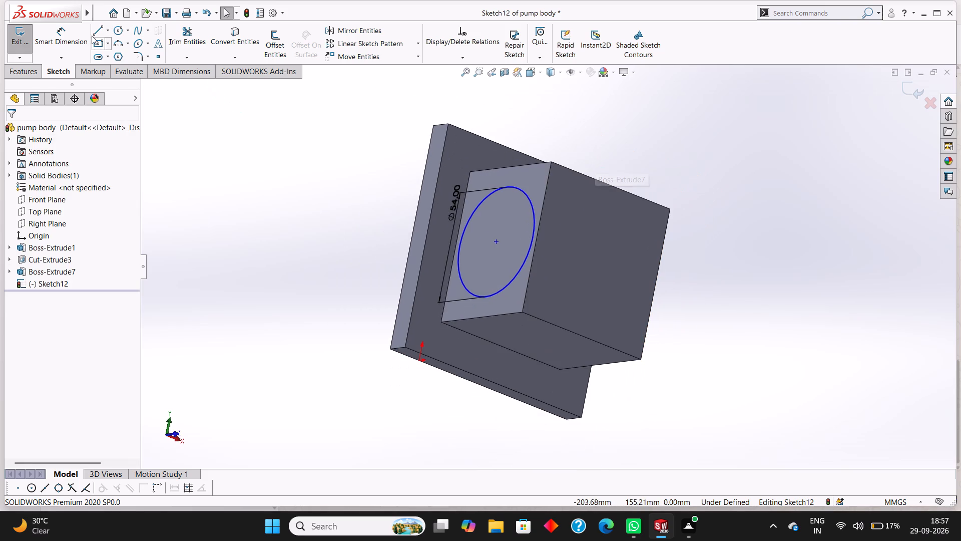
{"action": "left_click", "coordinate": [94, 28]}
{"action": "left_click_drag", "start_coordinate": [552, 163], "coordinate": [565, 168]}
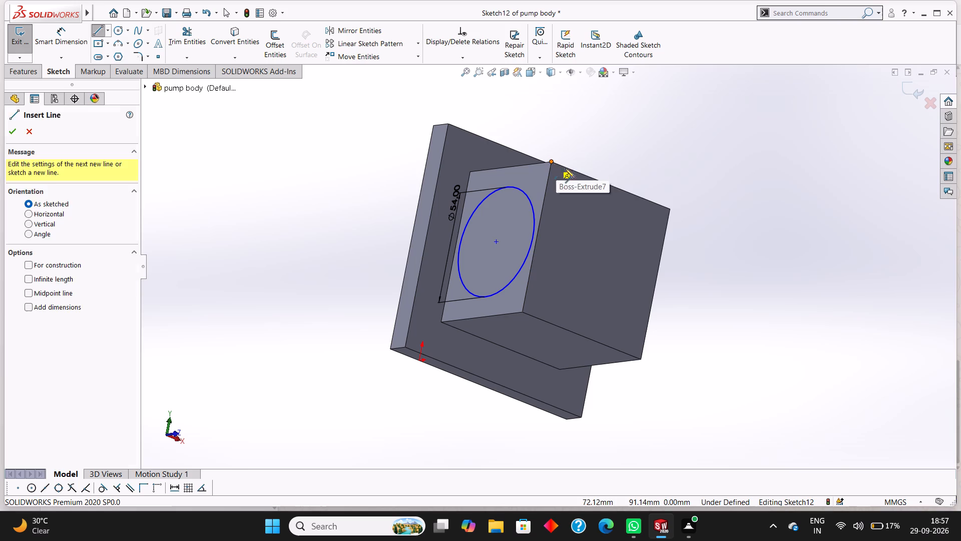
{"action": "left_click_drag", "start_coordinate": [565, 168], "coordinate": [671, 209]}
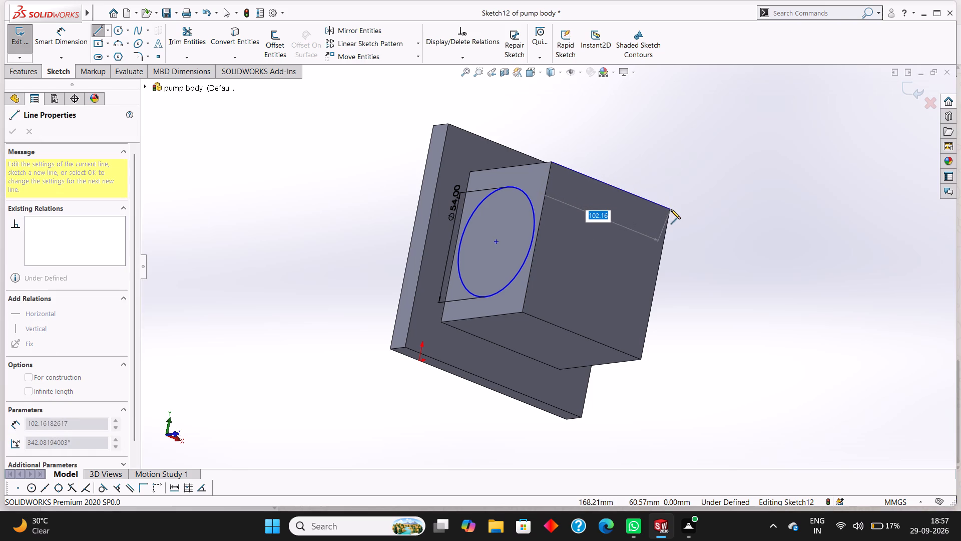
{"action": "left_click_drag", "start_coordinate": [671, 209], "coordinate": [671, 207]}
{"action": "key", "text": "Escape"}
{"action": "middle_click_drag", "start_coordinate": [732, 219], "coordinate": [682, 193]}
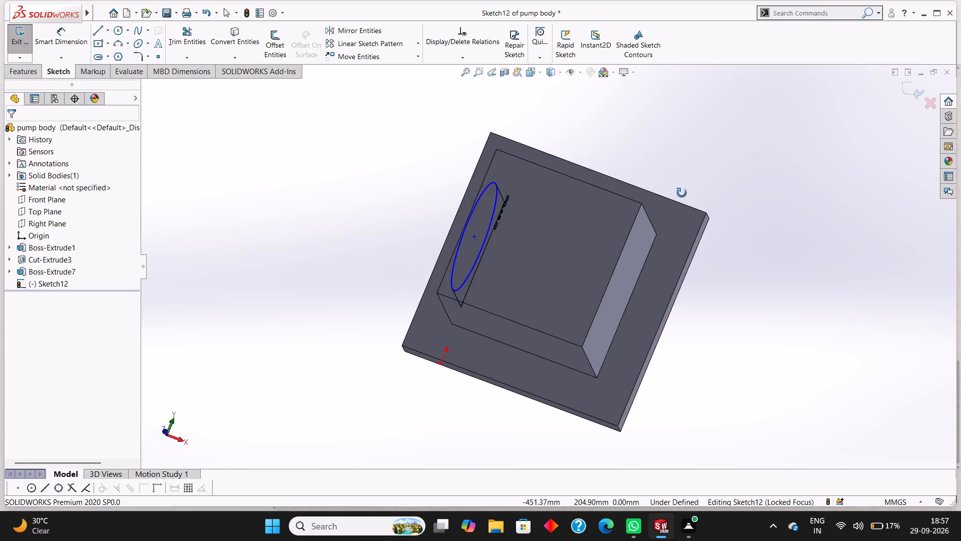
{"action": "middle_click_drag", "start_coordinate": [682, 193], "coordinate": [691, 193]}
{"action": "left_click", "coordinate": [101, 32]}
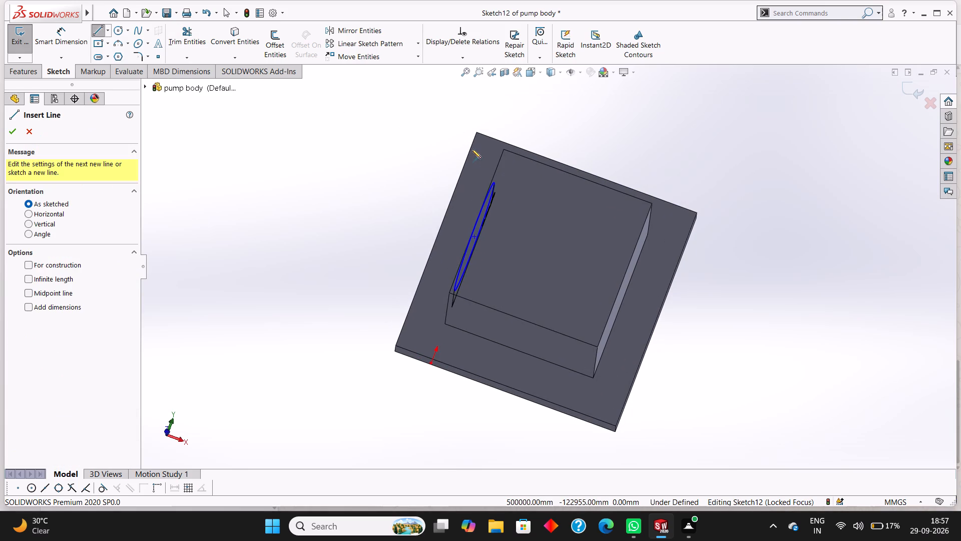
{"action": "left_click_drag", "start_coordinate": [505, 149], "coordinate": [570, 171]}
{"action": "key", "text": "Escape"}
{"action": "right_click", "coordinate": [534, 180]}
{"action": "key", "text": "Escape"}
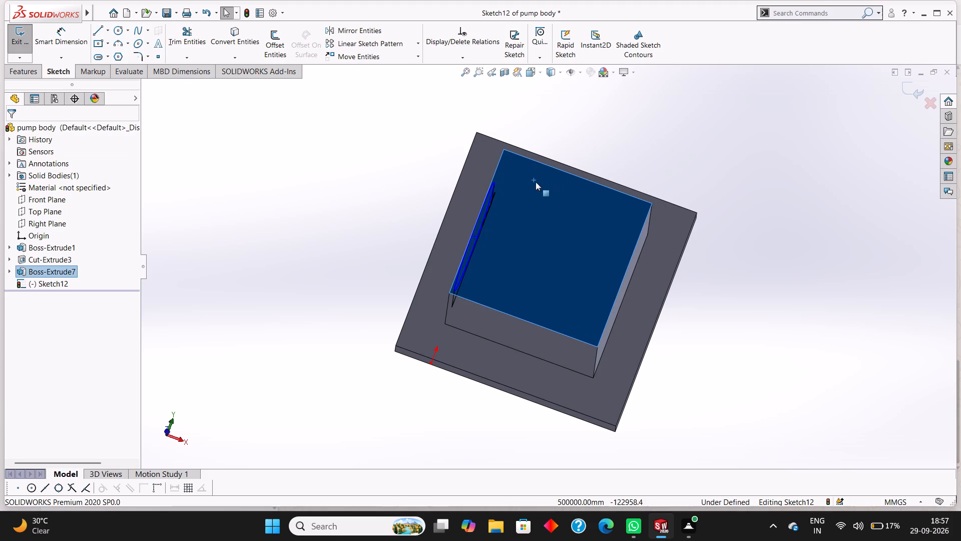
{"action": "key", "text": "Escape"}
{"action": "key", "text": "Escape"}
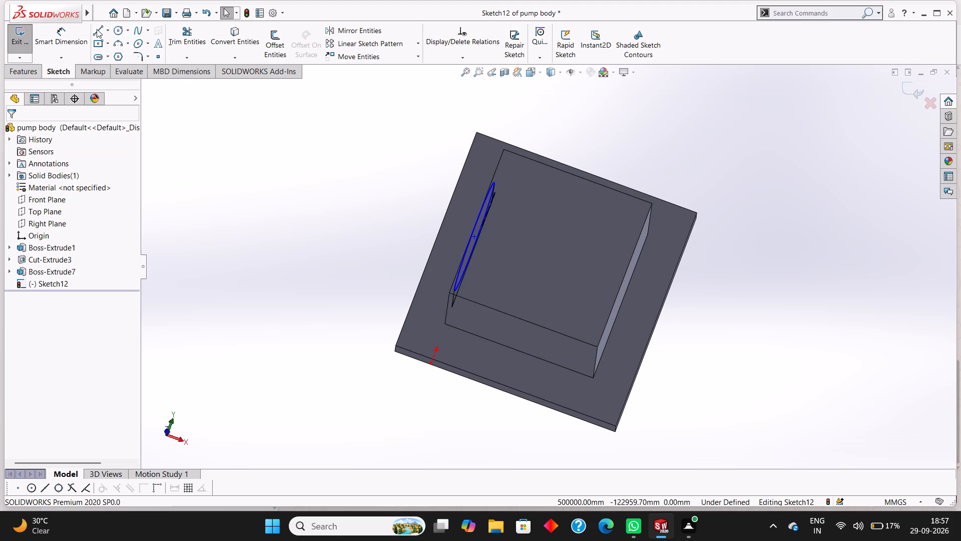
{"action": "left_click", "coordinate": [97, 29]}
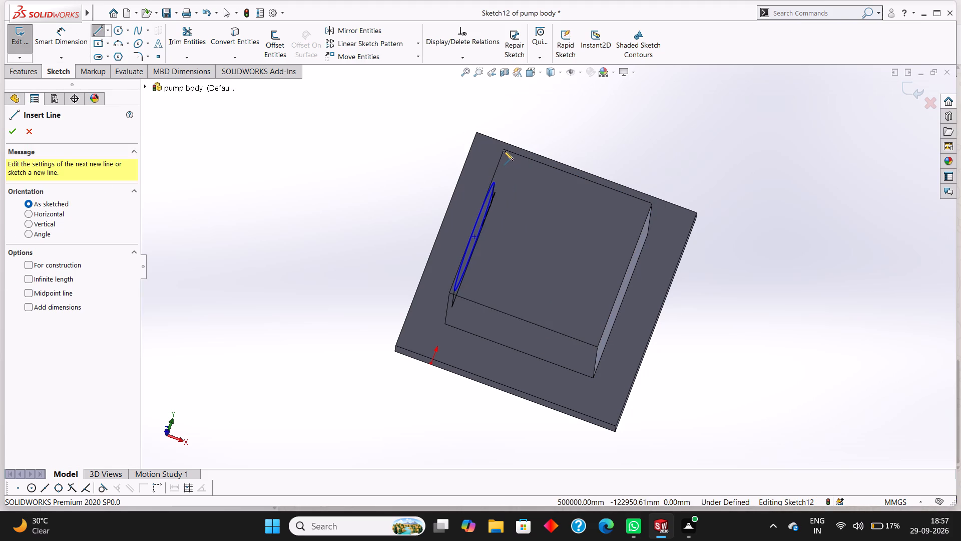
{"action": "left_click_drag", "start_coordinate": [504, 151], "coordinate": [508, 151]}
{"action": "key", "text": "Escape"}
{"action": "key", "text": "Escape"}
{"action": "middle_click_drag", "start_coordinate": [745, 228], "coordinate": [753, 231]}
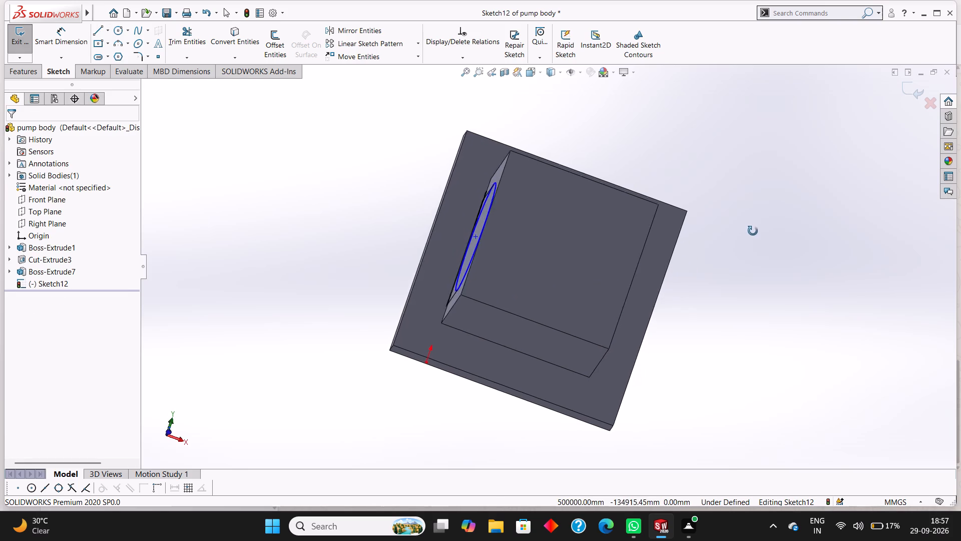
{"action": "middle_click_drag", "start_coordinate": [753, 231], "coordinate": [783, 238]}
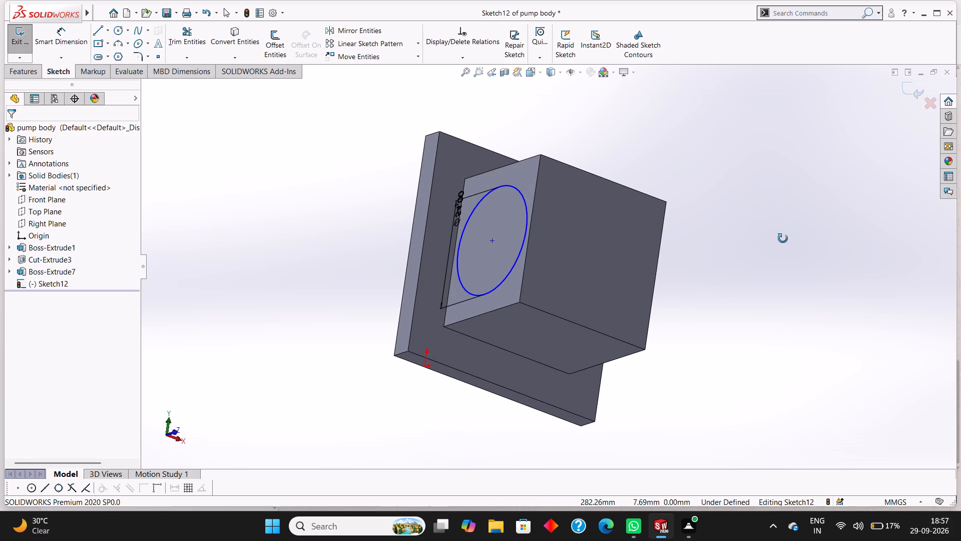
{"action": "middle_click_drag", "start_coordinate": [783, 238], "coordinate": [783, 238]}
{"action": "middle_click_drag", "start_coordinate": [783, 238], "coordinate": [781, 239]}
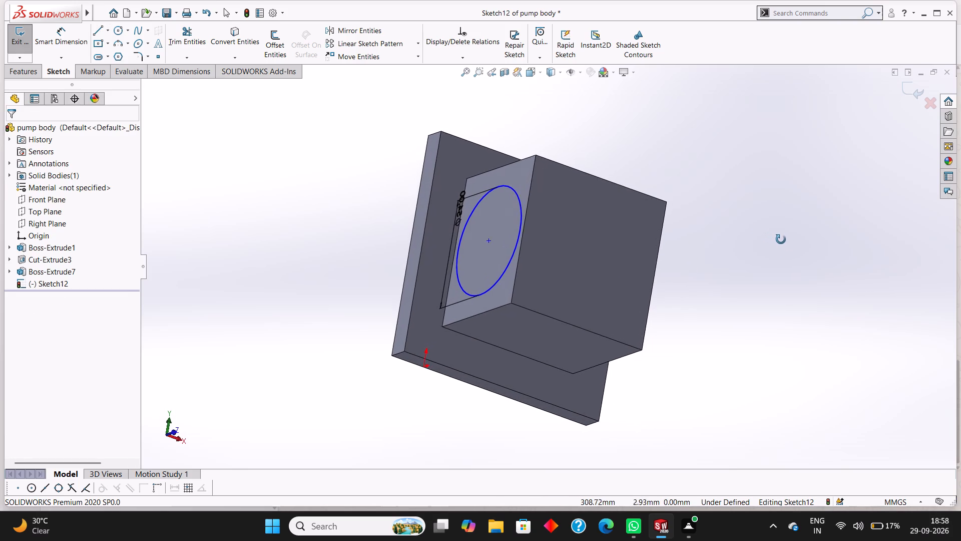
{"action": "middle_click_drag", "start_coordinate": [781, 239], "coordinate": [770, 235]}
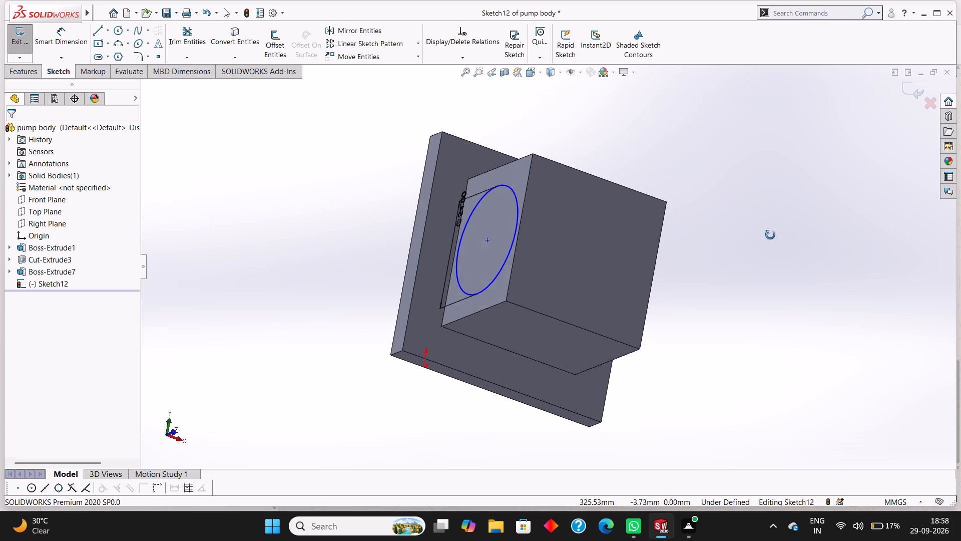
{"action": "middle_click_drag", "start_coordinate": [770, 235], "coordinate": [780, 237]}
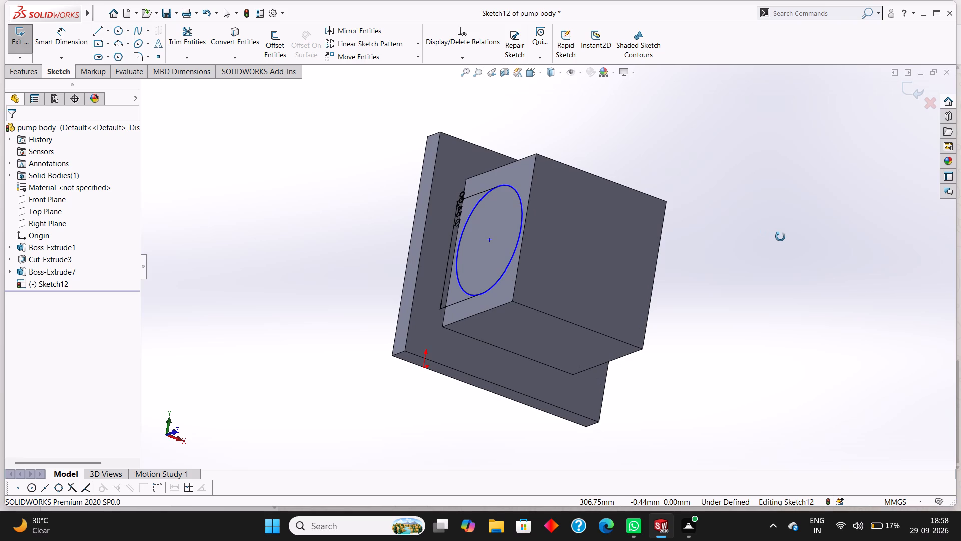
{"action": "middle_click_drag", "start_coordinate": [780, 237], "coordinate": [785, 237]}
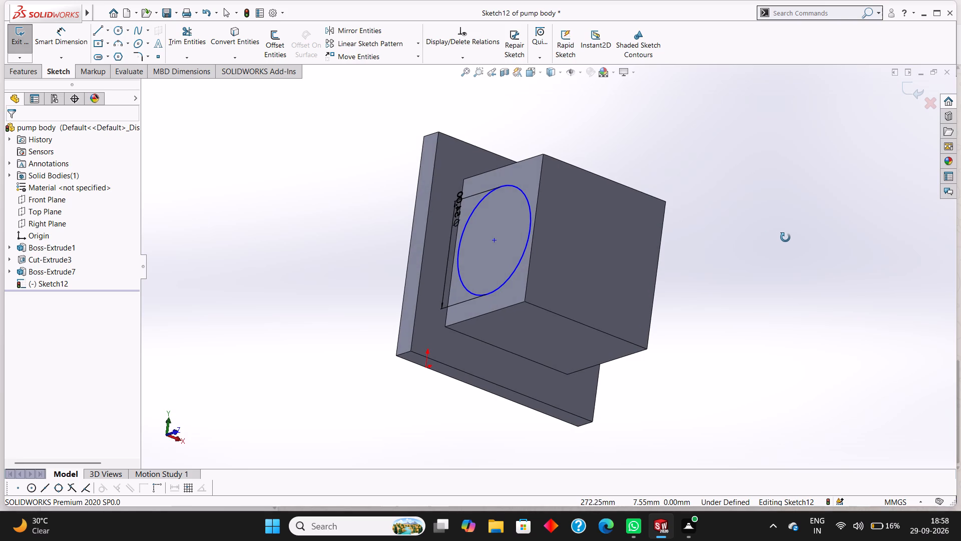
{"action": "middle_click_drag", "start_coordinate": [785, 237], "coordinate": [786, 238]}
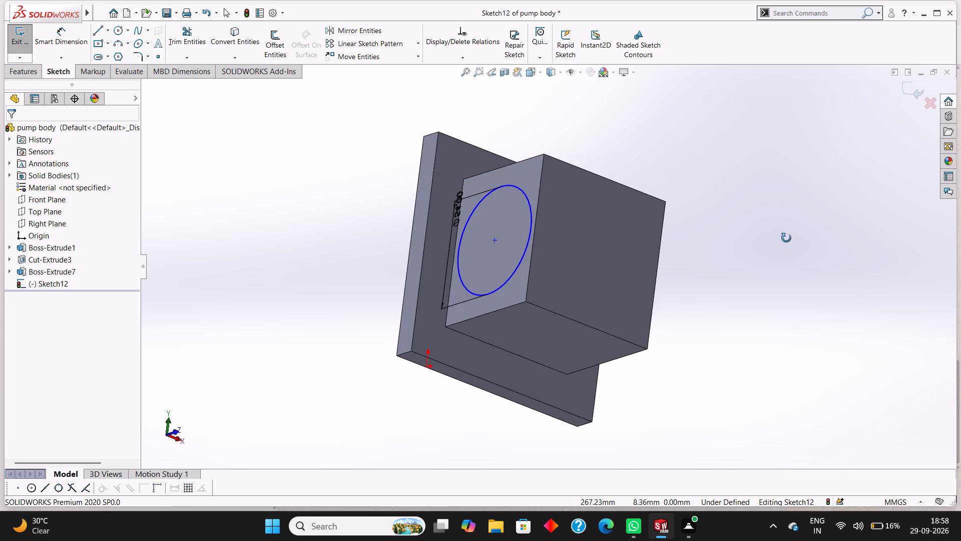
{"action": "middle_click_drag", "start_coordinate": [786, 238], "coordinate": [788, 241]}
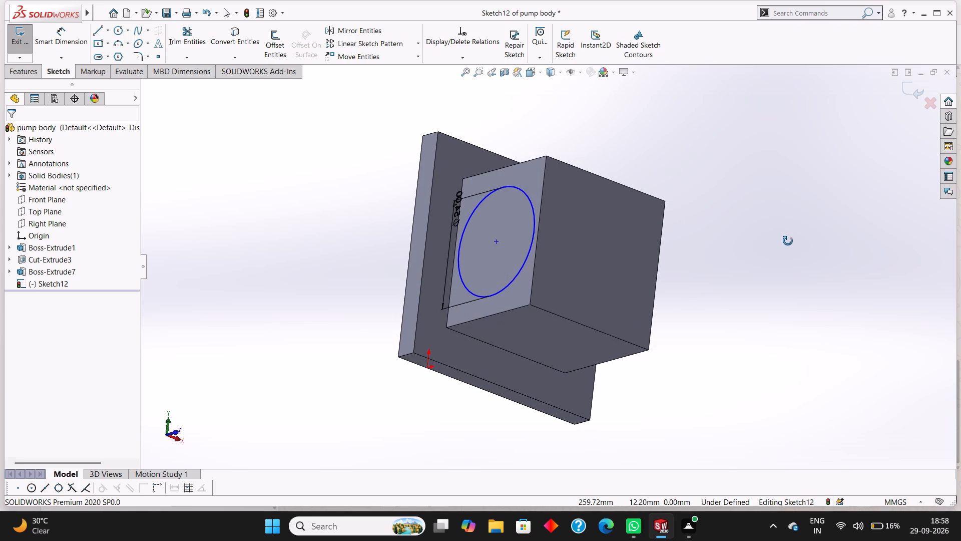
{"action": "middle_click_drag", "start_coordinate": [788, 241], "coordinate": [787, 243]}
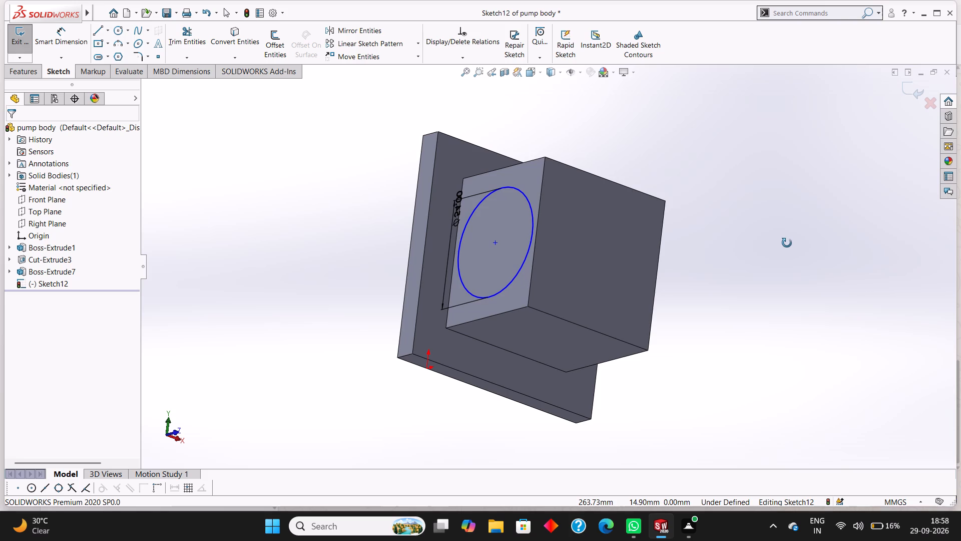
Extrude the 54 mm side-face circle 60 mm outward from the block as a blind boss with merged result.
{"action": "middle_click_drag", "start_coordinate": [787, 243], "coordinate": [776, 240]}
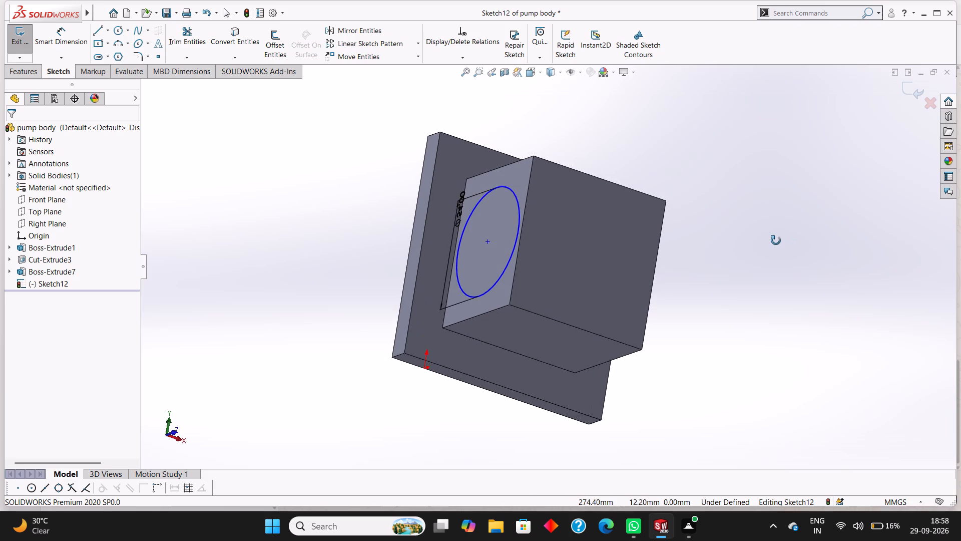
{"action": "middle_click_drag", "start_coordinate": [776, 240], "coordinate": [781, 242]}
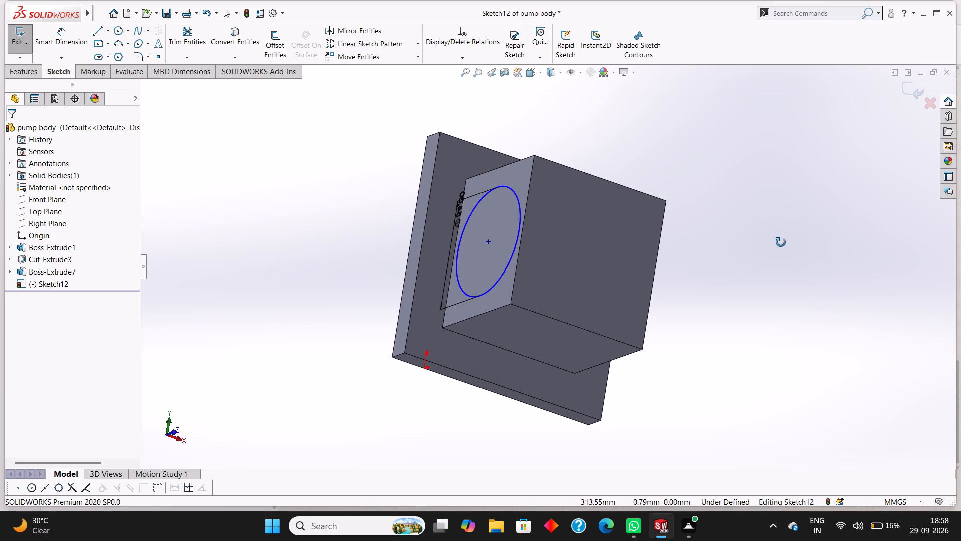
{"action": "middle_click_drag", "start_coordinate": [781, 242], "coordinate": [781, 242]}
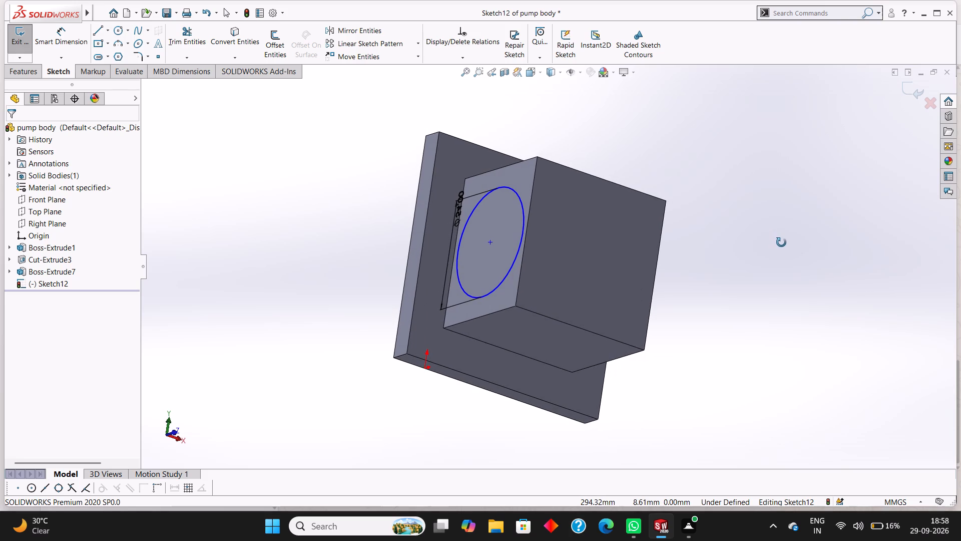
{"action": "middle_click_drag", "start_coordinate": [781, 242], "coordinate": [781, 239]}
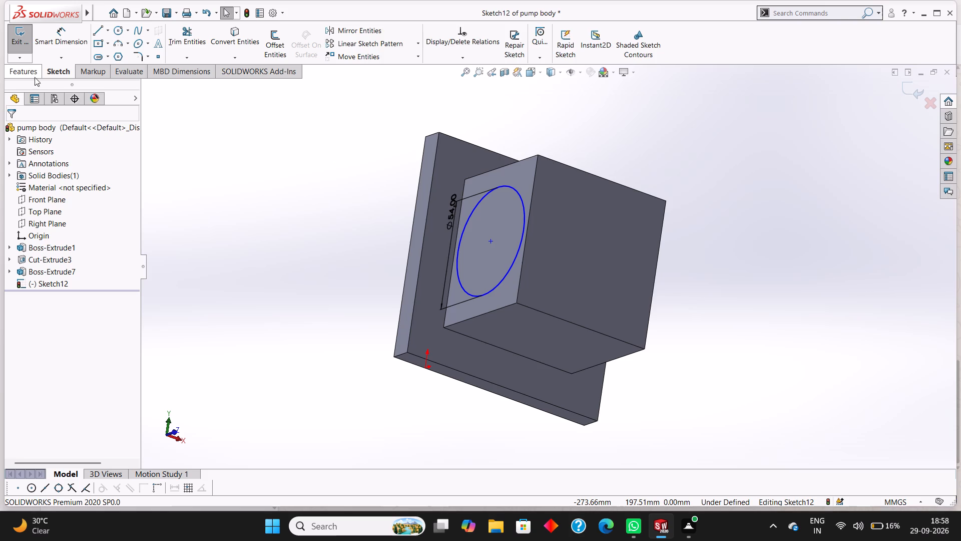
{"action": "left_click", "coordinate": [31, 75]}
{"action": "left_click", "coordinate": [25, 49]}
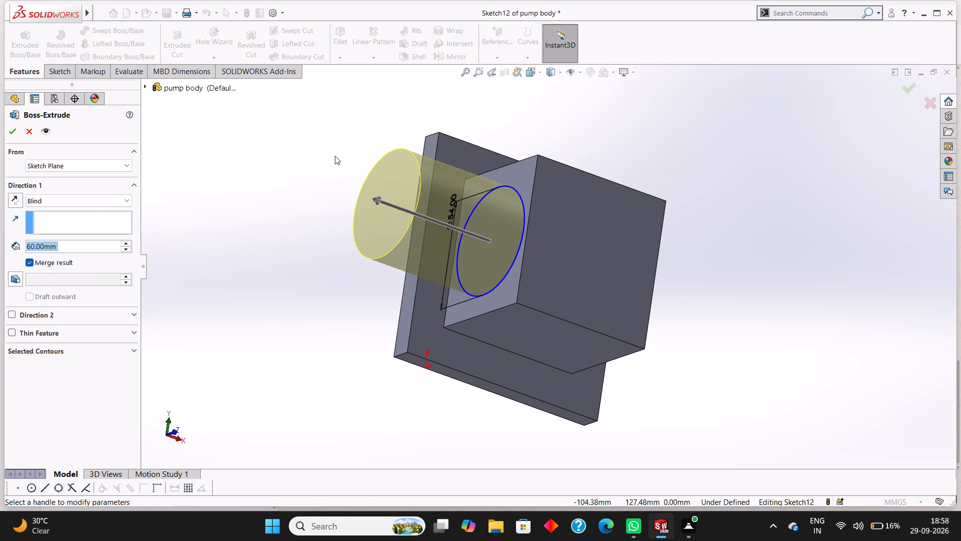
{"action": "left_click", "coordinate": [11, 136]}
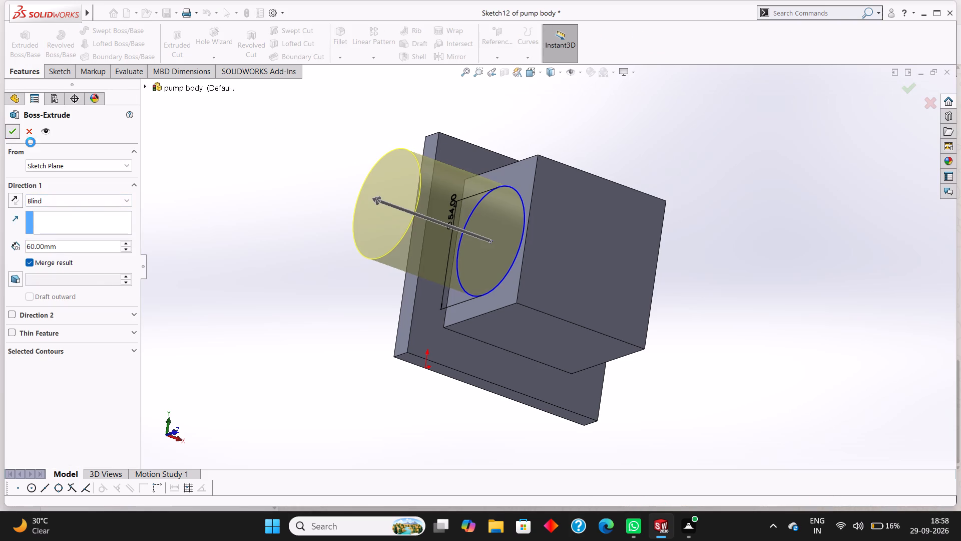
{"action": "left_click", "coordinate": [267, 175]}
Open a new sketch on the flat end face of the cylindrical boss and view it face-on.
{"action": "middle_click_drag", "start_coordinate": [270, 174], "coordinate": [284, 150]}
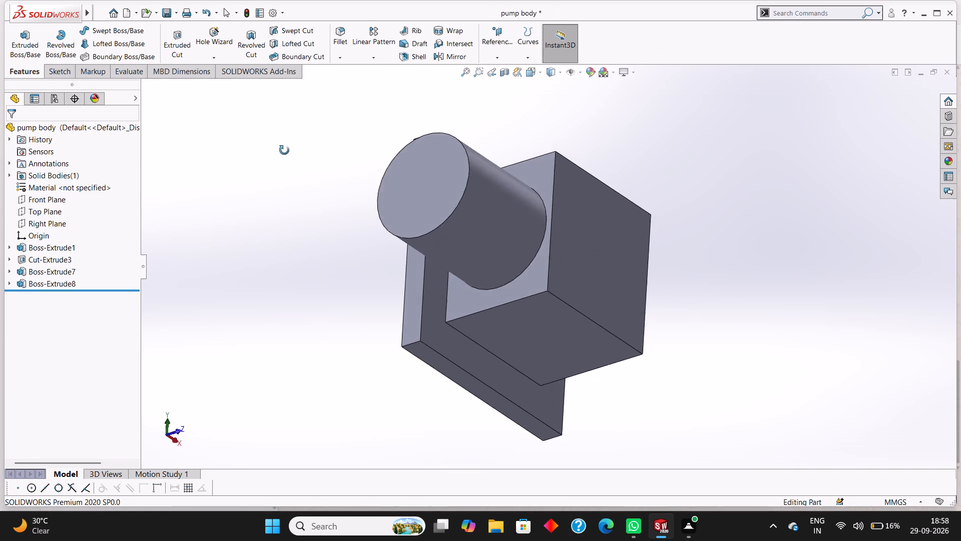
{"action": "middle_click_drag", "start_coordinate": [284, 150], "coordinate": [294, 196]}
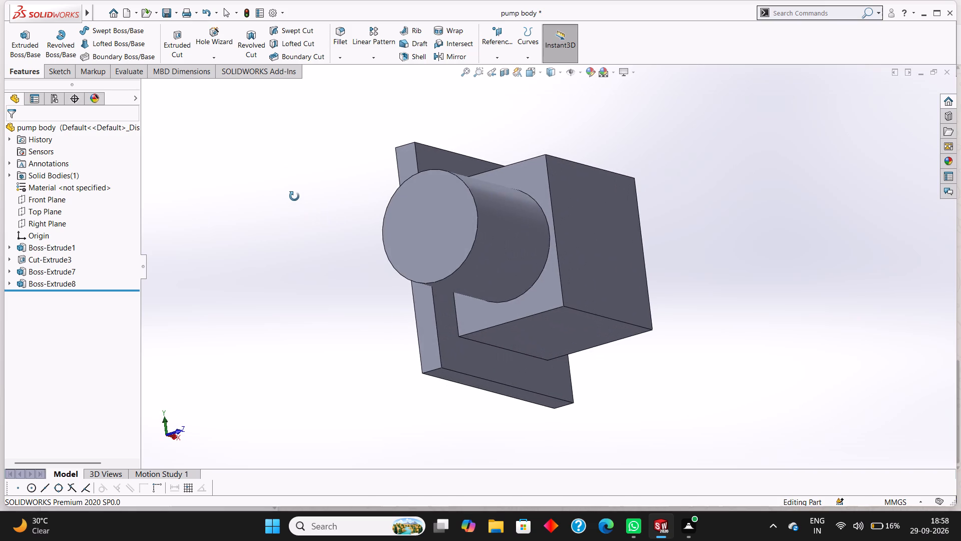
{"action": "middle_click_drag", "start_coordinate": [294, 196], "coordinate": [316, 200]}
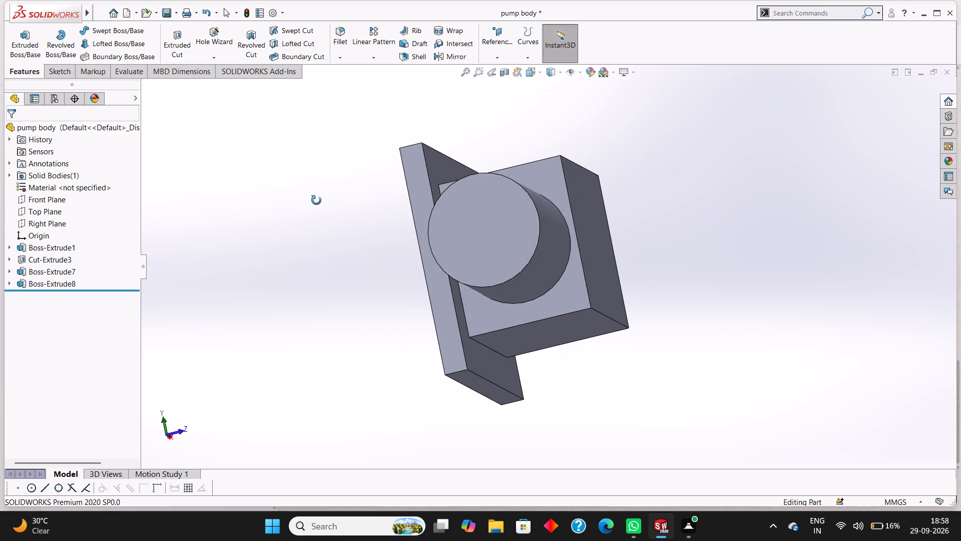
{"action": "middle_click_drag", "start_coordinate": [316, 200], "coordinate": [307, 217]}
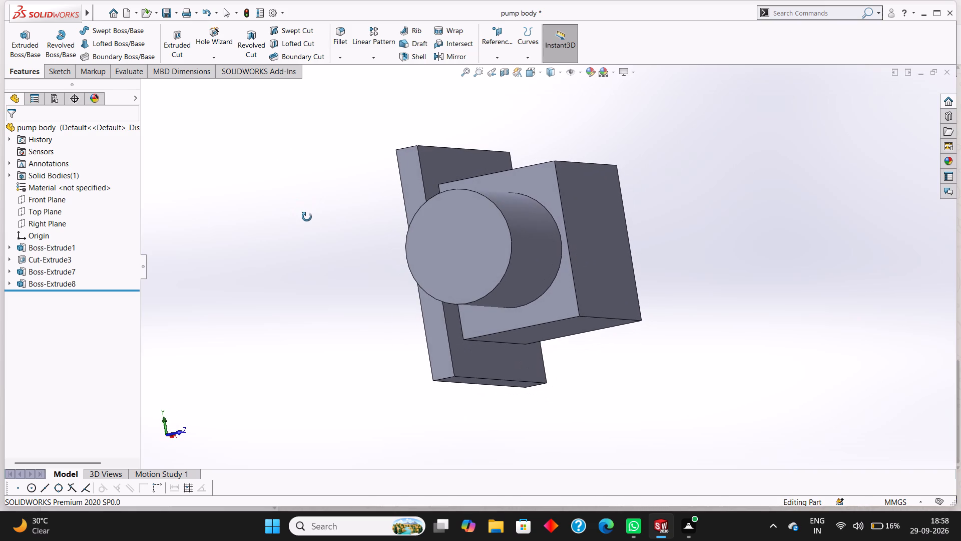
{"action": "middle_click_drag", "start_coordinate": [307, 217], "coordinate": [306, 216]}
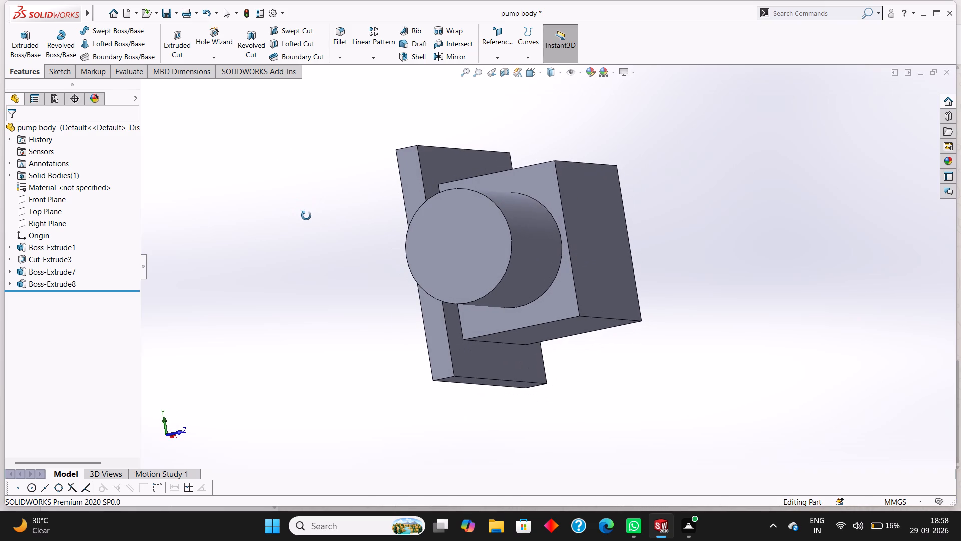
{"action": "middle_click_drag", "start_coordinate": [306, 216], "coordinate": [309, 218]}
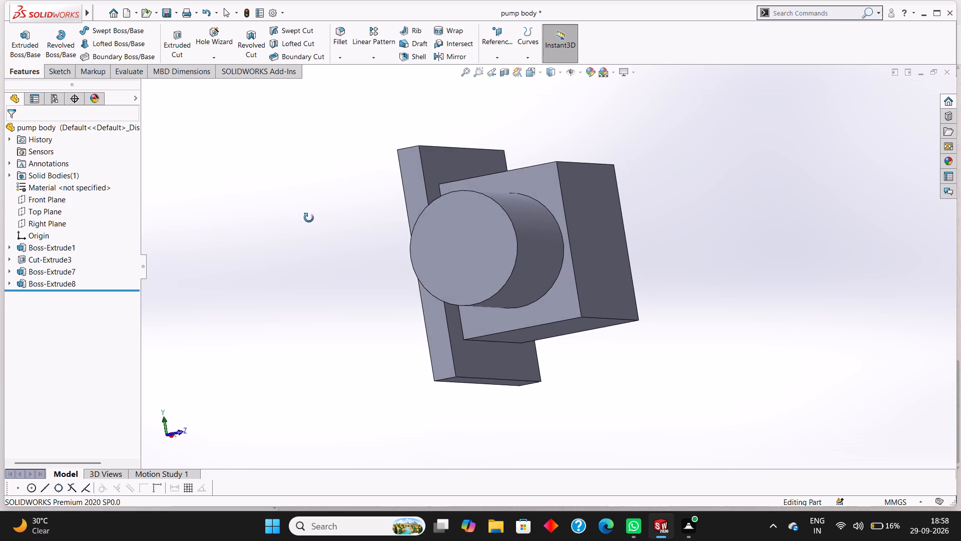
{"action": "middle_click_drag", "start_coordinate": [309, 218], "coordinate": [312, 204]}
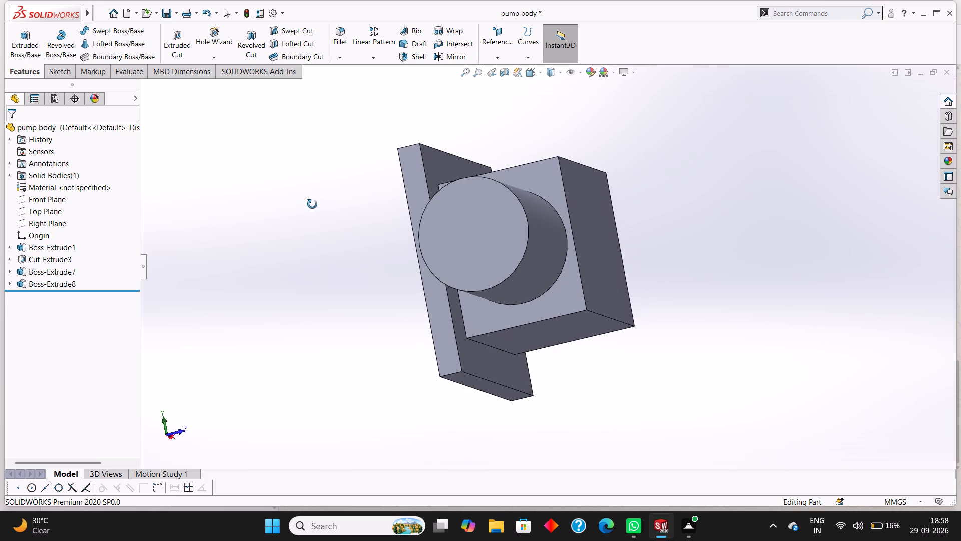
{"action": "middle_click_drag", "start_coordinate": [312, 204], "coordinate": [311, 207]}
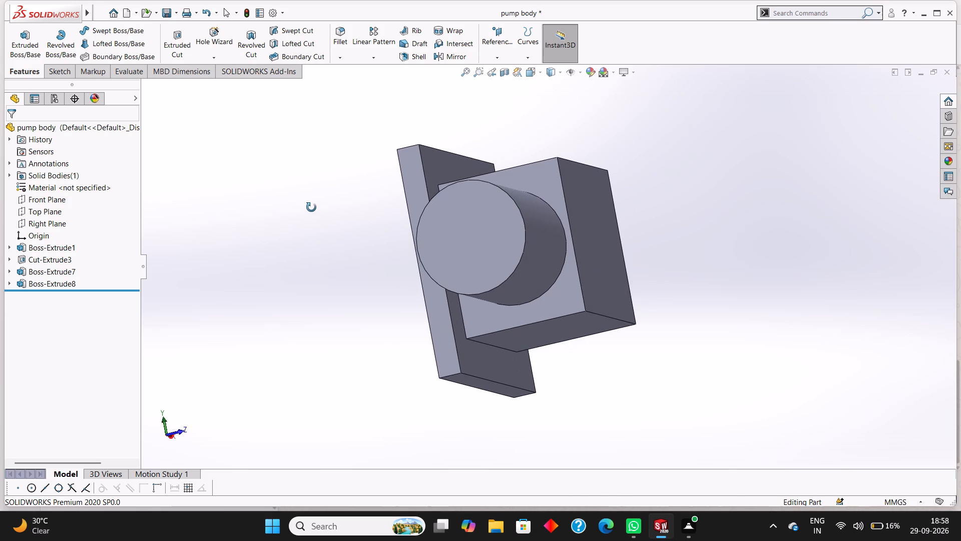
{"action": "middle_click_drag", "start_coordinate": [311, 207], "coordinate": [309, 206]}
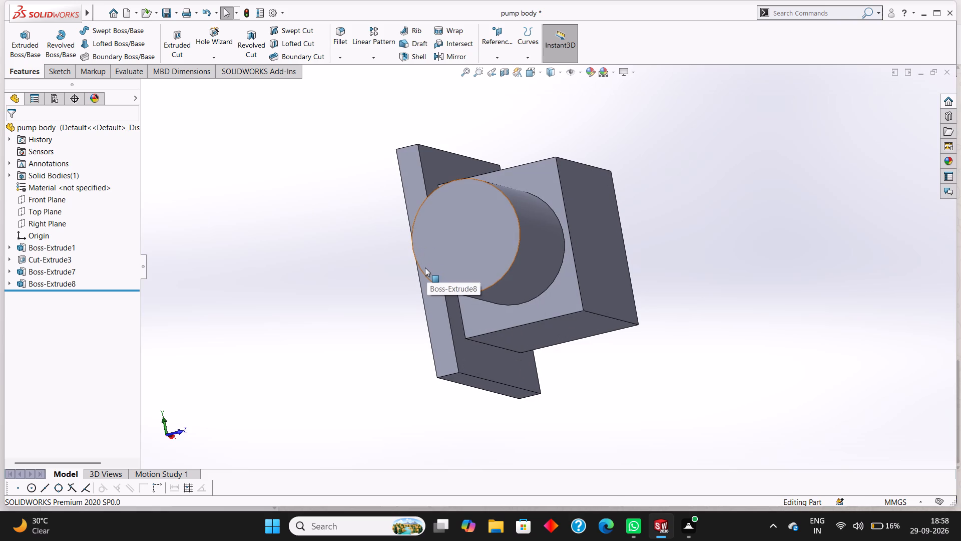
{"action": "left_click", "coordinate": [455, 210]}
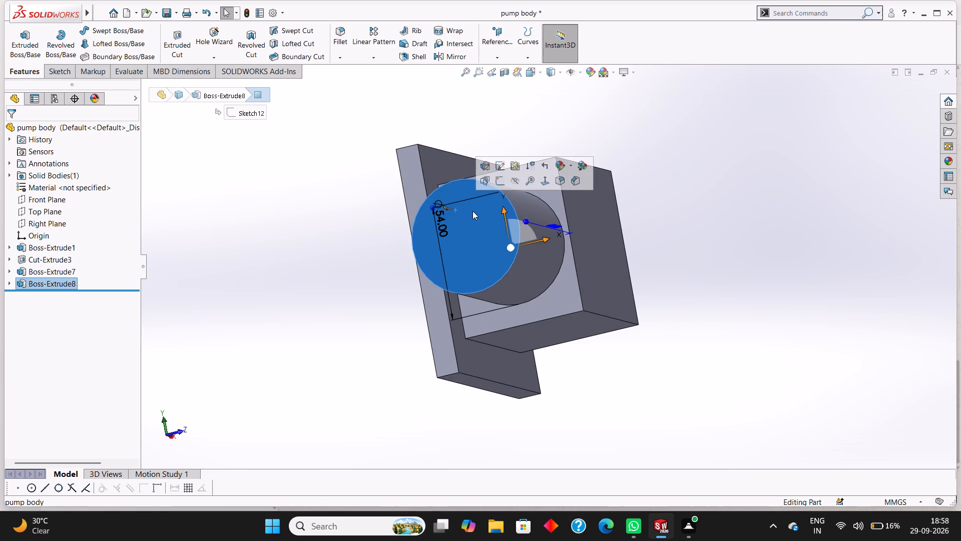
{"action": "left_click", "coordinate": [499, 183]}
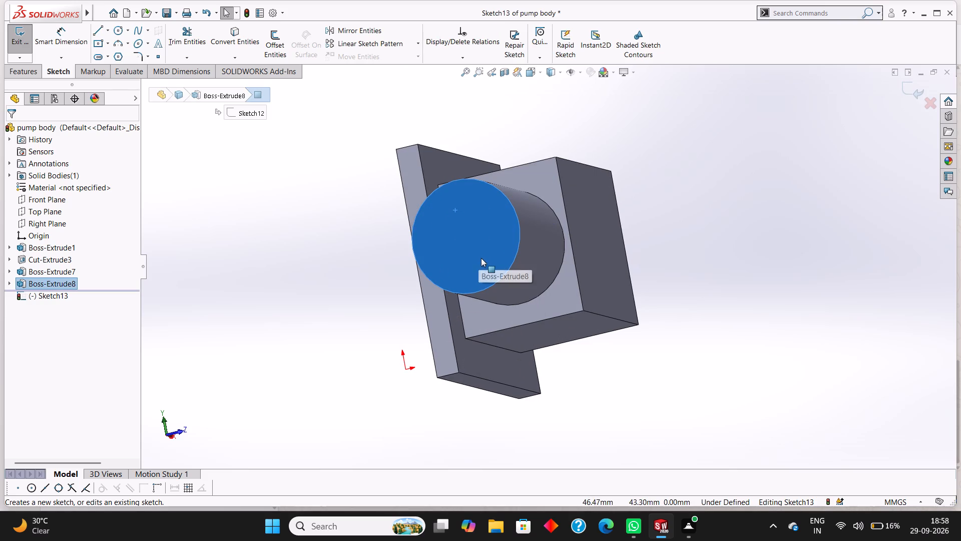
{"action": "key", "text": "ctrl+8"}
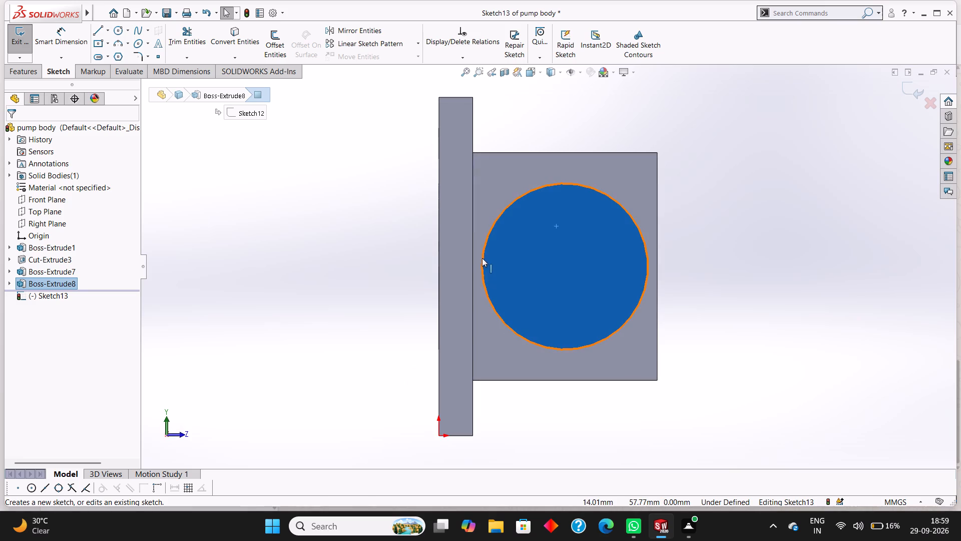
{"action": "key", "text": "Escape"}
Sketch a circle of about 14.5 mm radius on the boss's end face, concentric with its outer edge.
{"action": "left_click", "coordinate": [119, 28]}
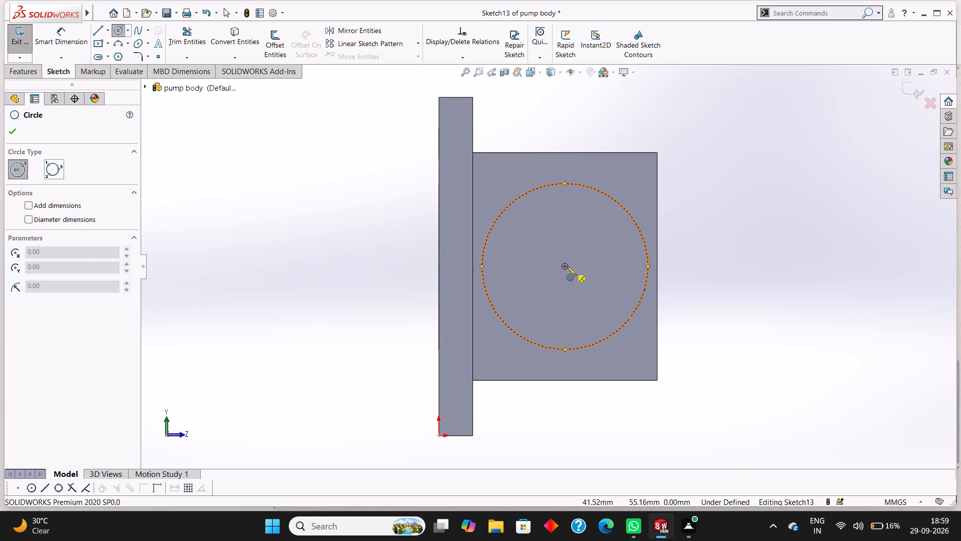
{"action": "left_click_drag", "start_coordinate": [564, 265], "coordinate": [570, 269]}
{"action": "key", "text": "Escape"}
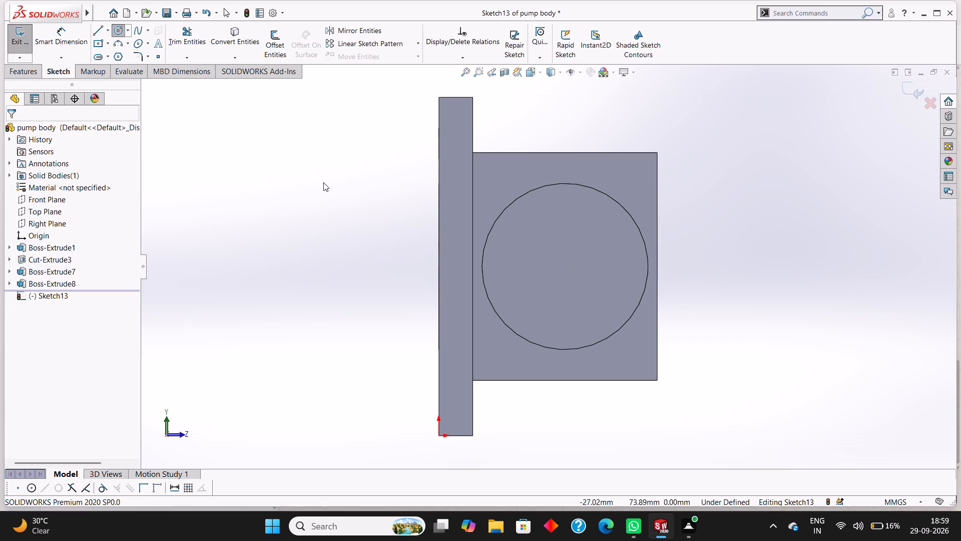
{"action": "left_click", "coordinate": [117, 30]}
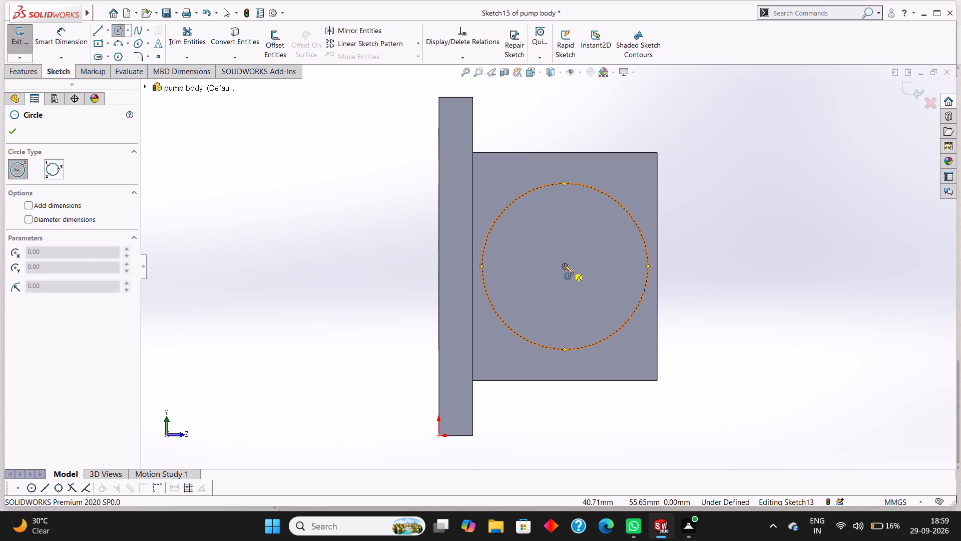
{"action": "left_click", "coordinate": [564, 264]}
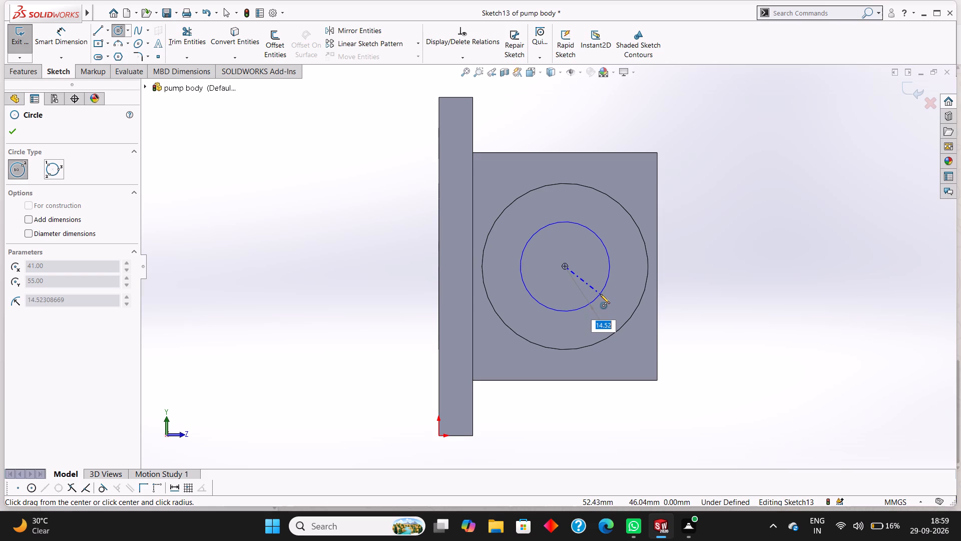
{"action": "left_click", "coordinate": [600, 294]}
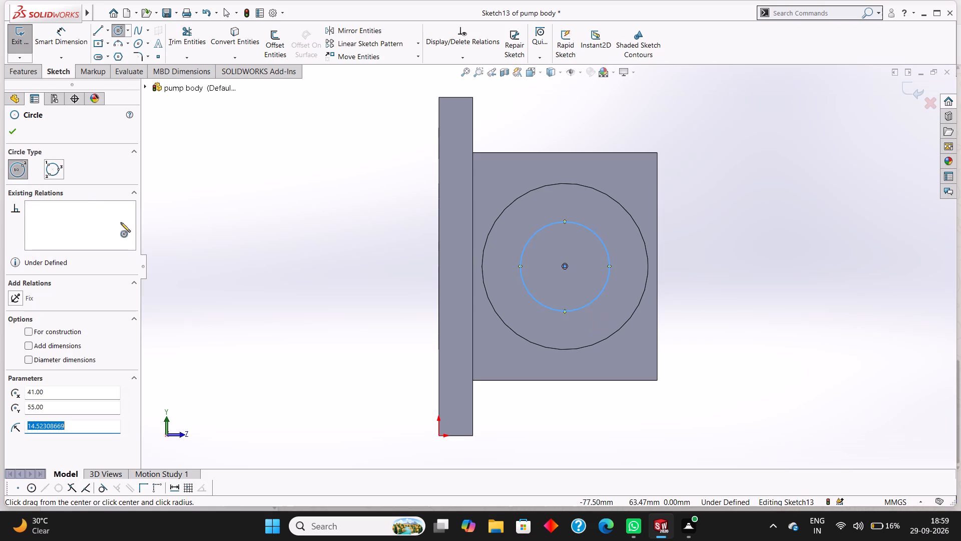
{"action": "left_click", "coordinate": [16, 131]}
Dimension the end-face circle's diameter and set it to 40 mm.
{"action": "left_click", "coordinate": [67, 35]}
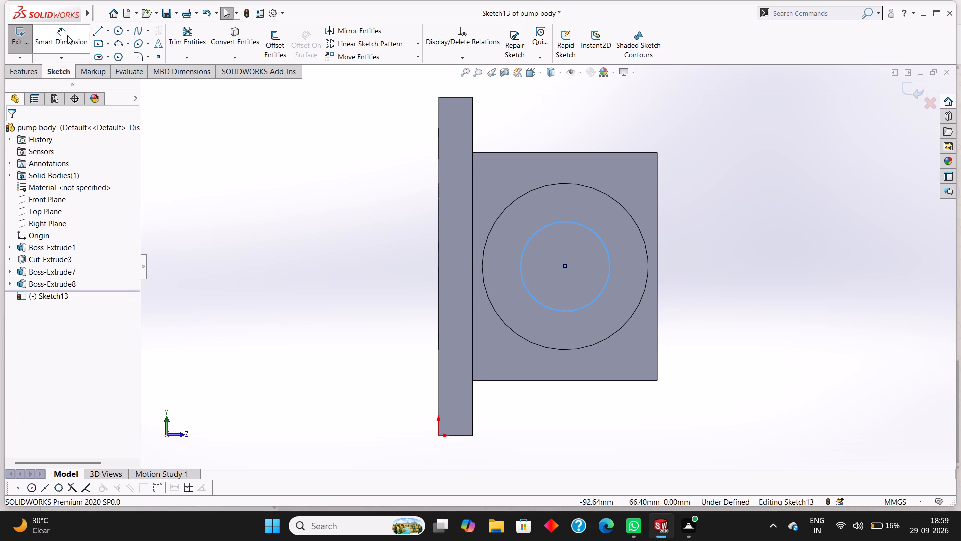
{"action": "left_click_drag", "start_coordinate": [558, 222], "coordinate": [564, 222]}
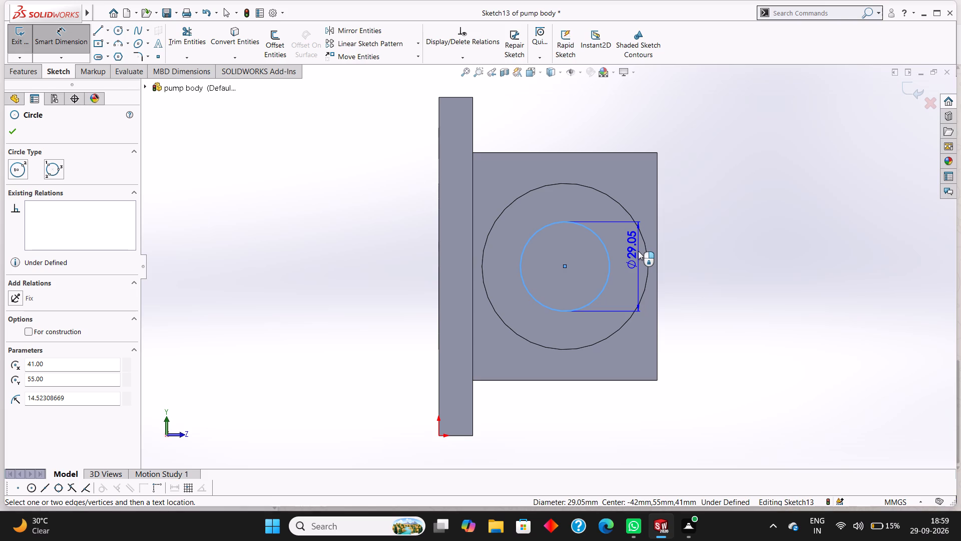
{"action": "left_click", "coordinate": [634, 250]}
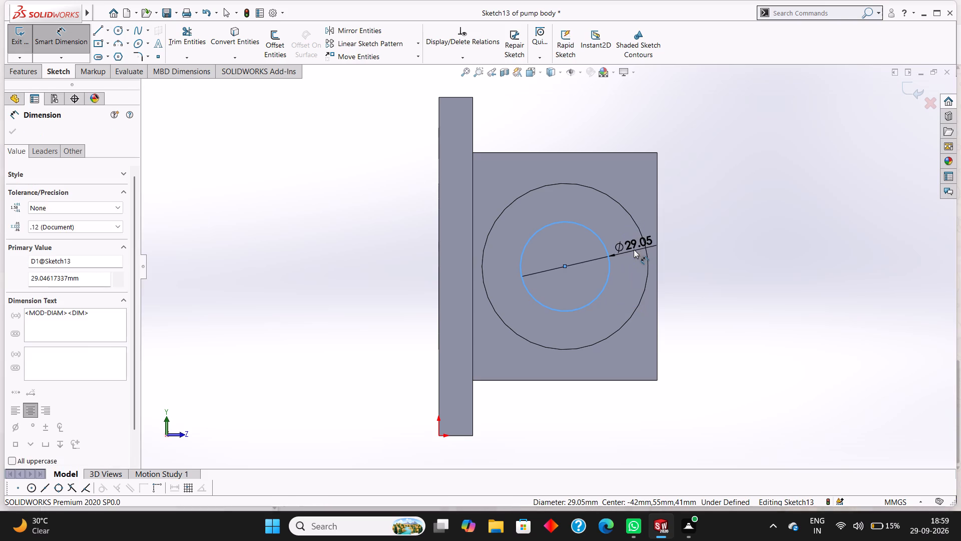
{"action": "type", "text": "40"}
{"action": "key", "text": "Return"}
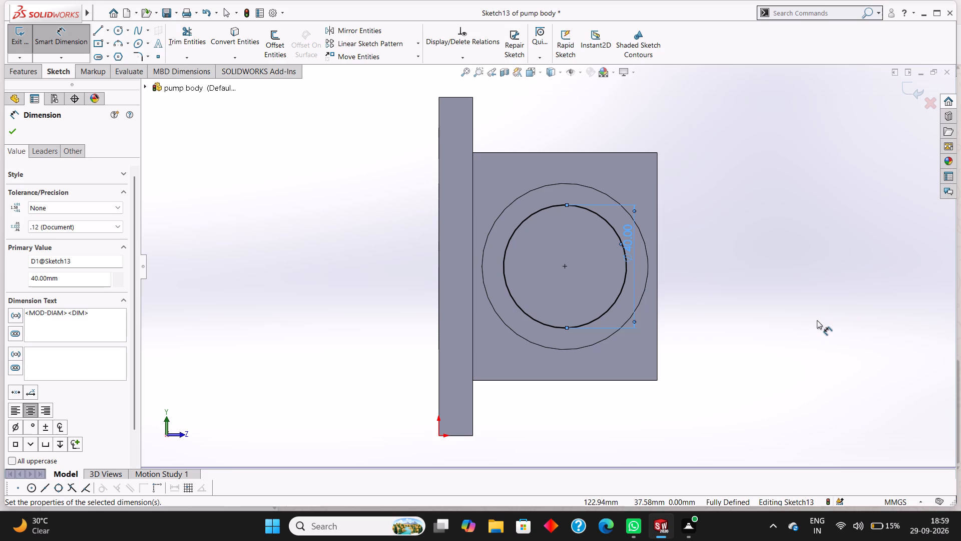
Examine the cylindrical boss, its end-face circle and the adjoining block from several angles.
{"action": "middle_click_drag", "start_coordinate": [818, 316], "coordinate": [736, 255]}
{"action": "middle_click_drag", "start_coordinate": [753, 273], "coordinate": [764, 275]}
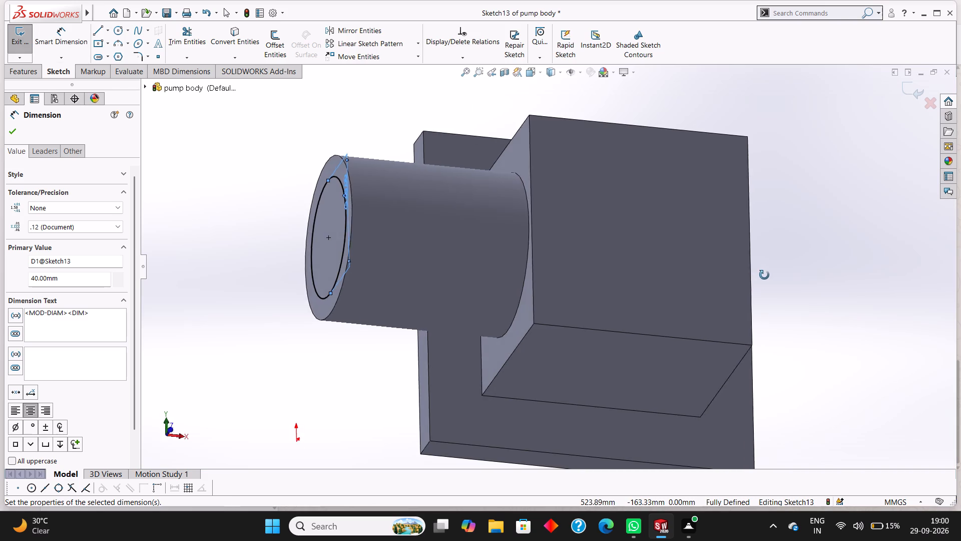
{"action": "middle_click_drag", "start_coordinate": [764, 275], "coordinate": [765, 247]}
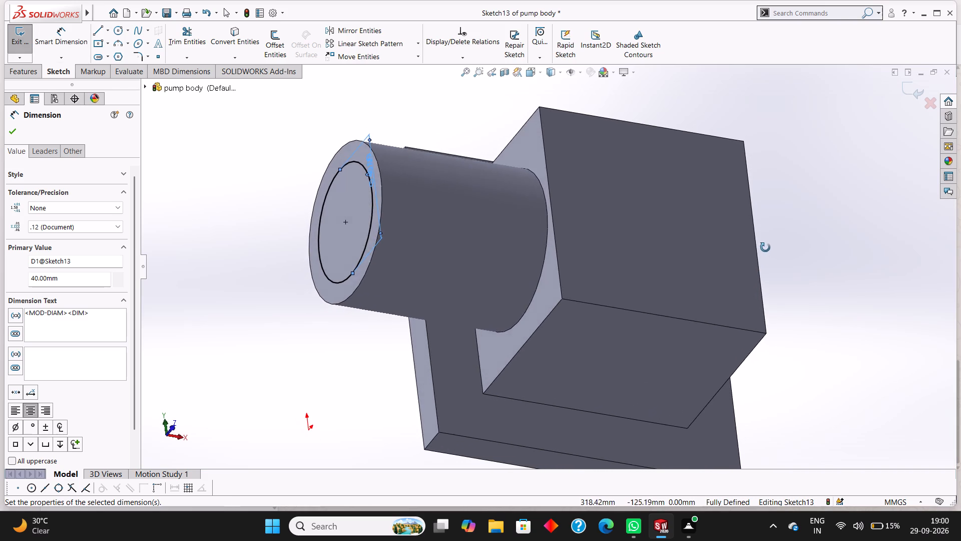
{"action": "middle_click_drag", "start_coordinate": [765, 247], "coordinate": [773, 260]}
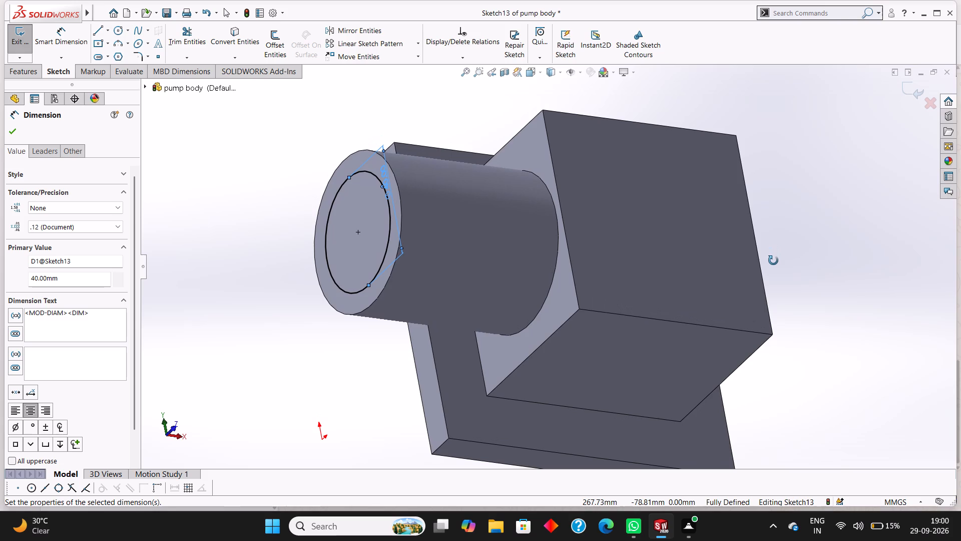
{"action": "middle_click_drag", "start_coordinate": [773, 260], "coordinate": [775, 265]}
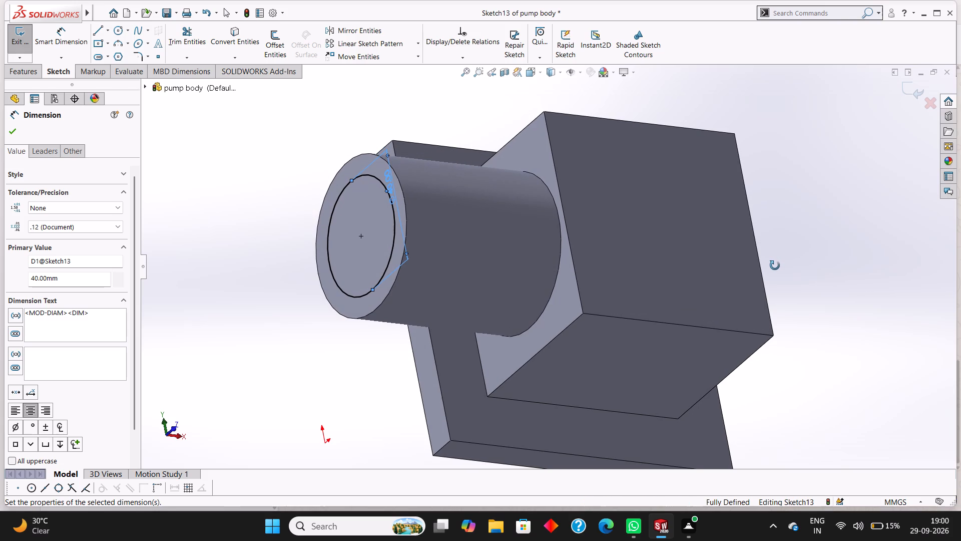
{"action": "middle_click_drag", "start_coordinate": [775, 265], "coordinate": [788, 264]}
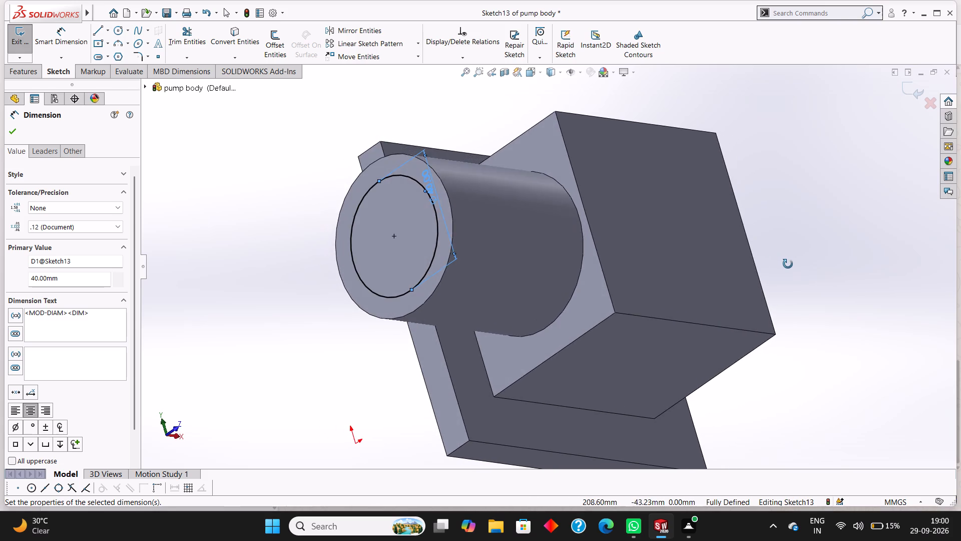
{"action": "middle_click_drag", "start_coordinate": [788, 264], "coordinate": [773, 261]}
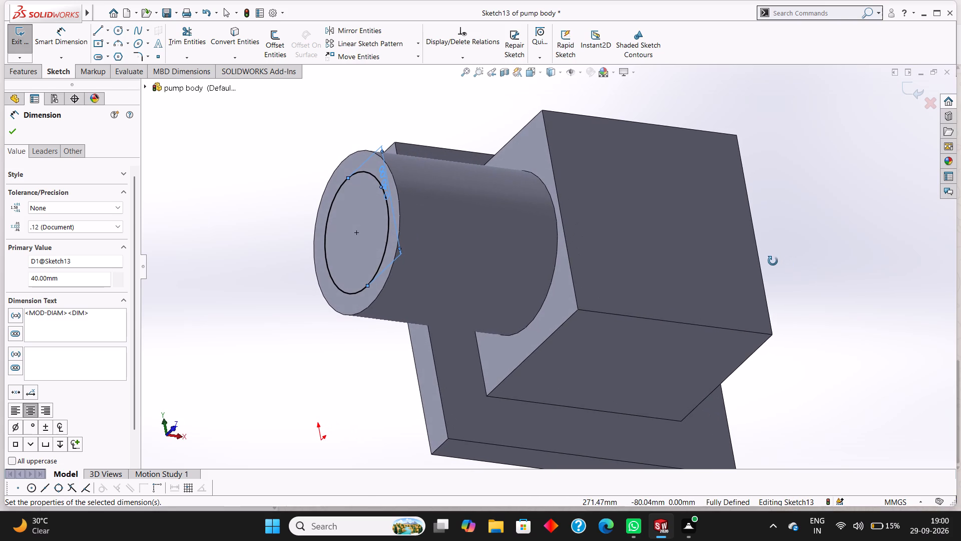
{"action": "middle_click_drag", "start_coordinate": [773, 261], "coordinate": [782, 262]}
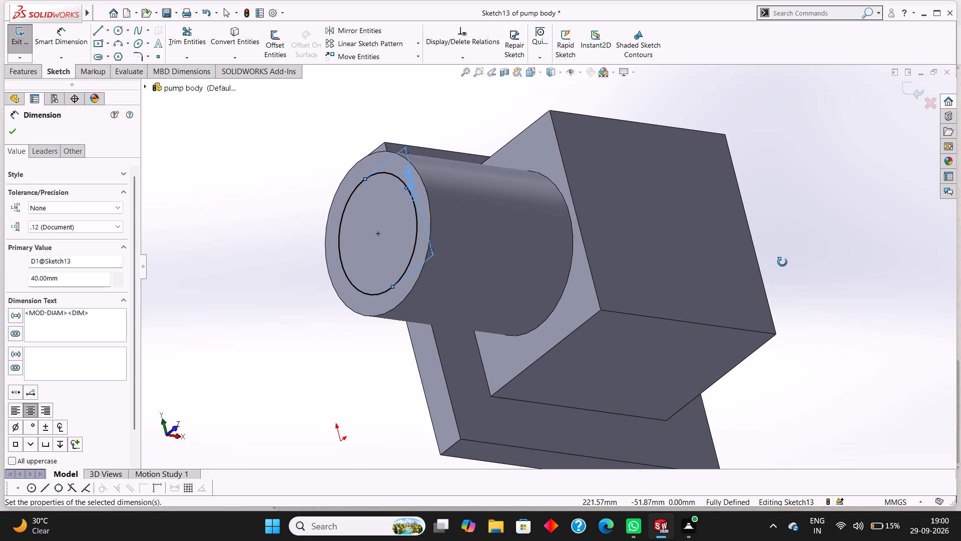
Examine the cylindrical boss, its end-face circle and the adjoining block from several oblique angles.
{"action": "middle_click_drag", "start_coordinate": [782, 262], "coordinate": [776, 253]}
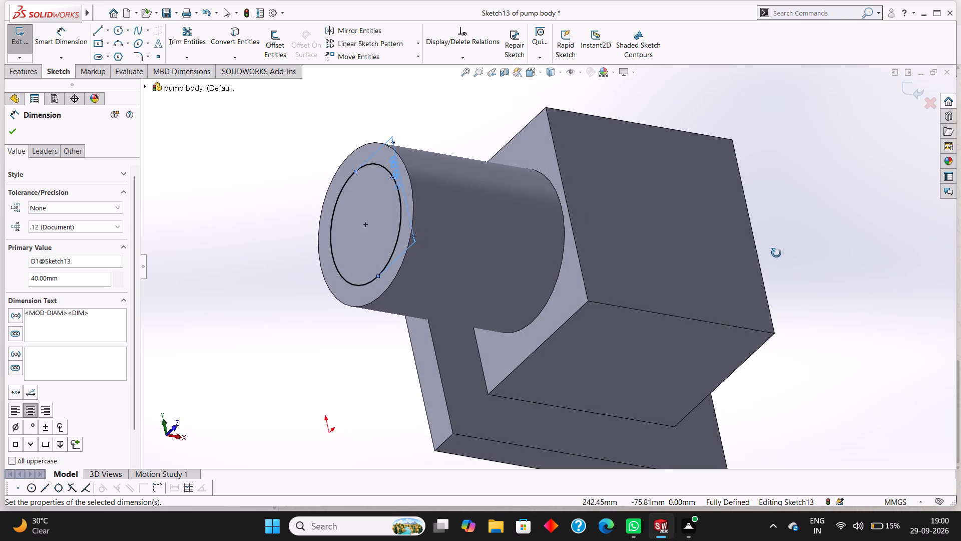
{"action": "middle_click_drag", "start_coordinate": [776, 253], "coordinate": [784, 255]}
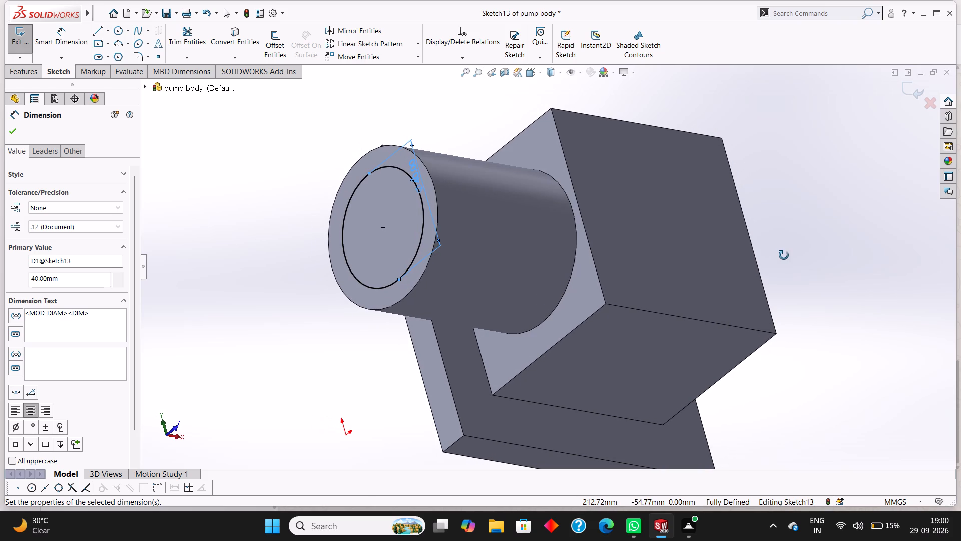
{"action": "middle_click_drag", "start_coordinate": [784, 255], "coordinate": [778, 242]}
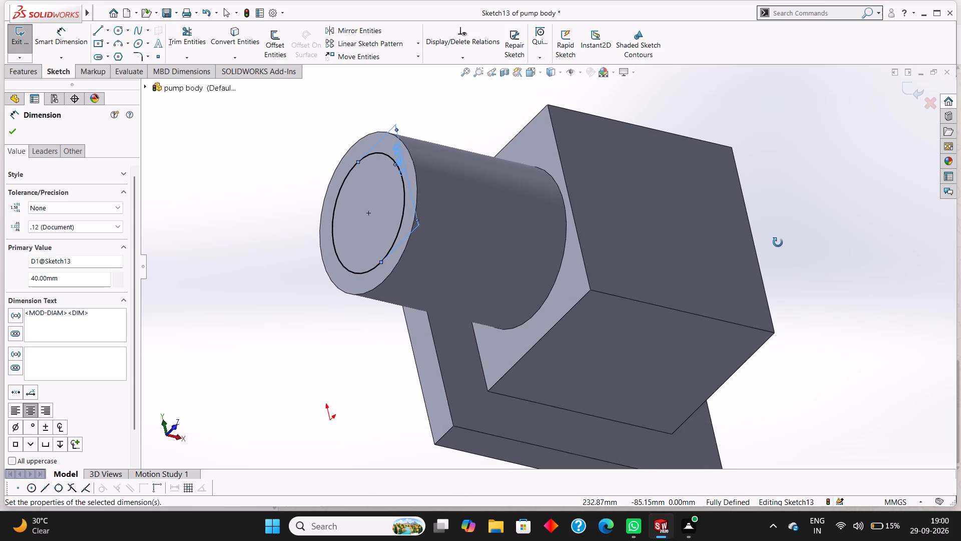
{"action": "middle_click_drag", "start_coordinate": [778, 242], "coordinate": [779, 244]}
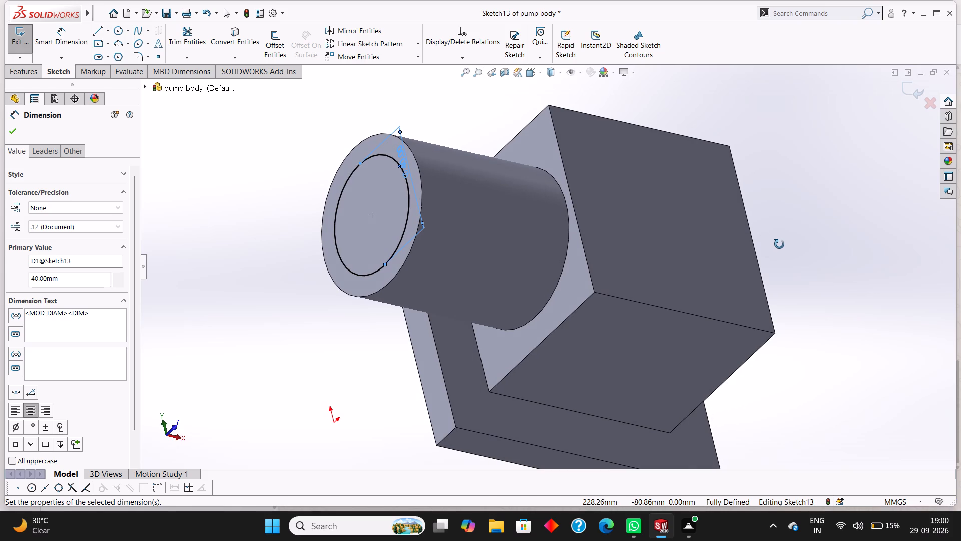
{"action": "middle_click_drag", "start_coordinate": [779, 244], "coordinate": [794, 251]}
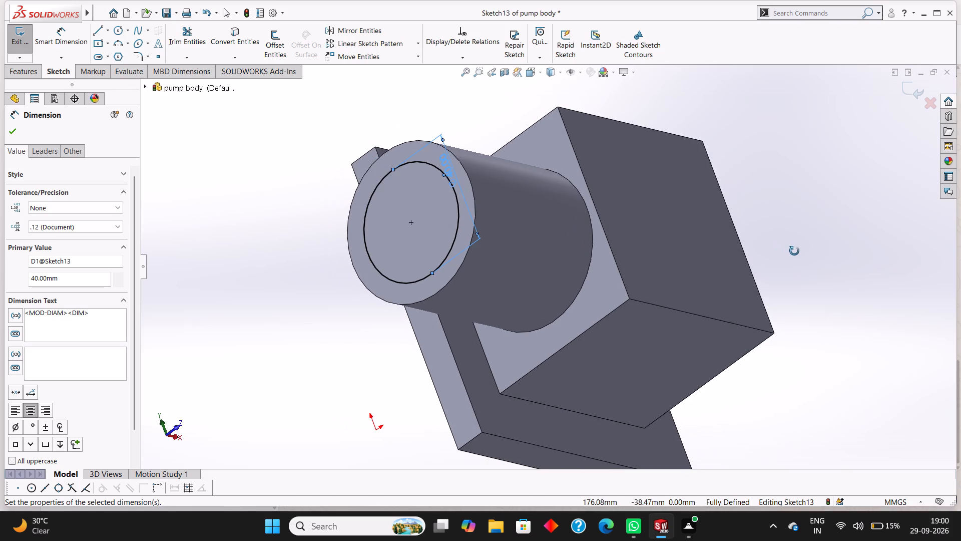
{"action": "middle_click_drag", "start_coordinate": [794, 251], "coordinate": [798, 254]}
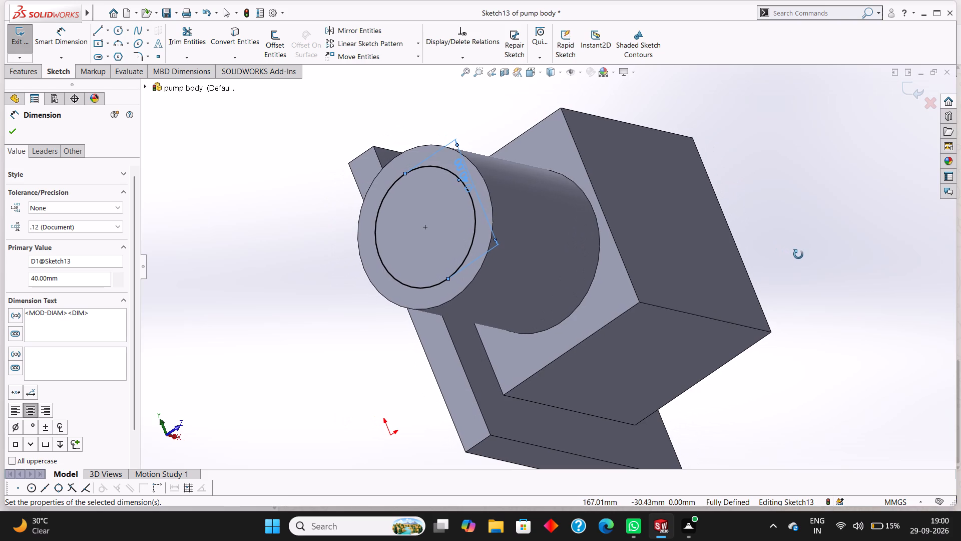
{"action": "middle_click_drag", "start_coordinate": [798, 254], "coordinate": [799, 254]}
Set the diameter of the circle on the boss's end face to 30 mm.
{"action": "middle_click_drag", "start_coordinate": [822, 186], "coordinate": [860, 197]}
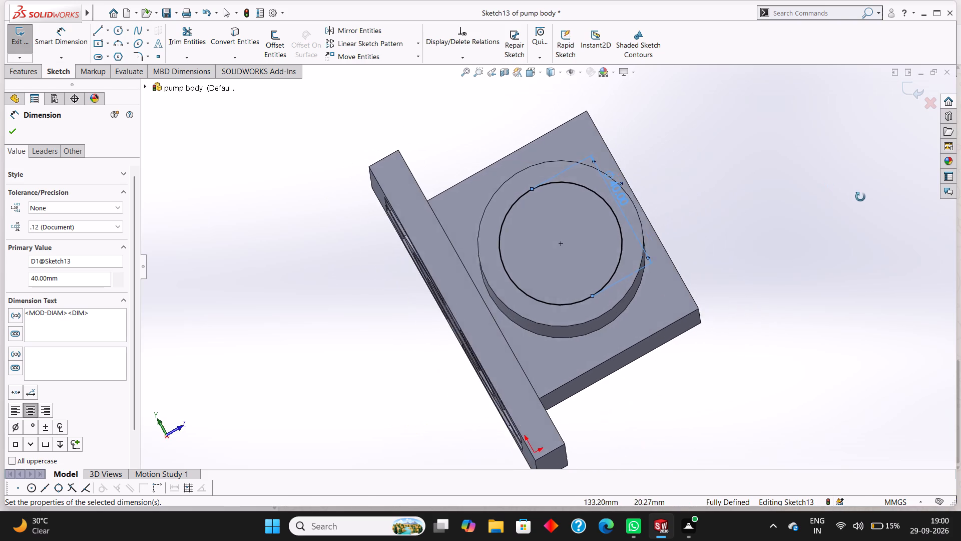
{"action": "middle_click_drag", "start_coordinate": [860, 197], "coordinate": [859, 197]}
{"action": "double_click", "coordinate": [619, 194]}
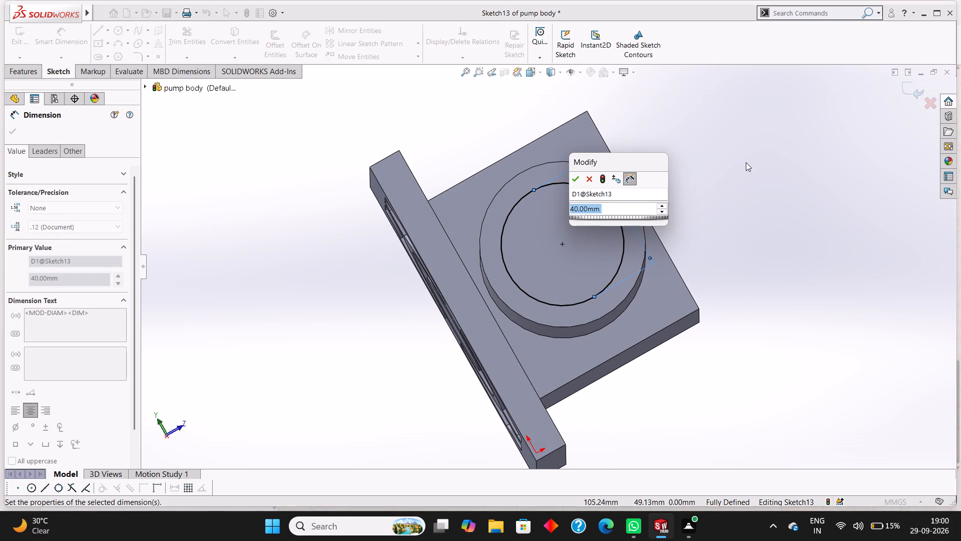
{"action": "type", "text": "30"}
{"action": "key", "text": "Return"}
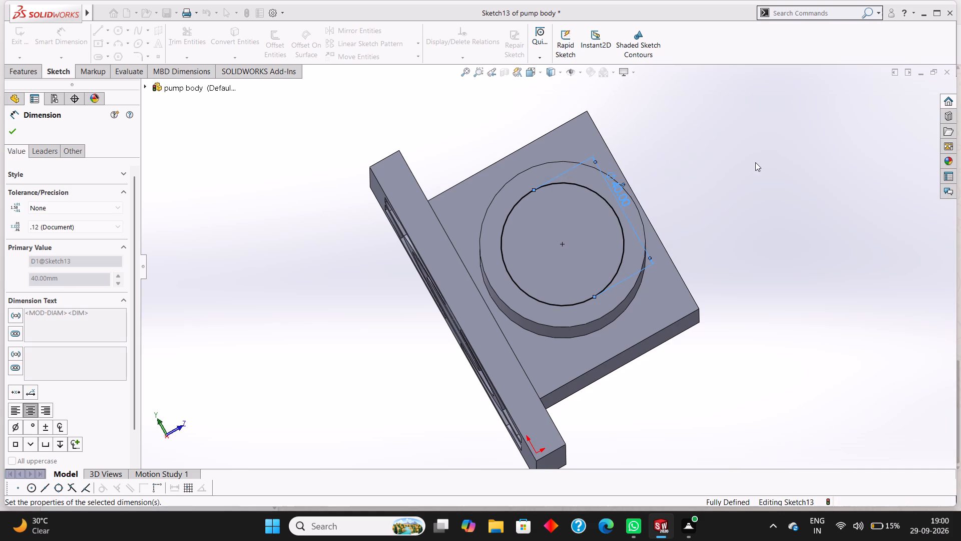
Set the end-face circle's diameter to 35 mm and finish dimensioning.
{"action": "double_click", "coordinate": [626, 198]}
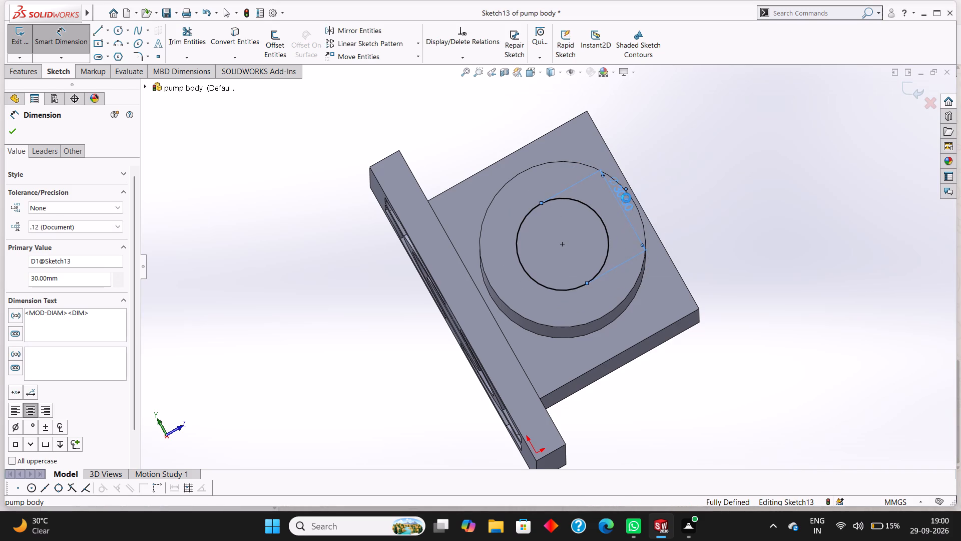
{"action": "type", "text": "35"}
{"action": "key", "text": "Return"}
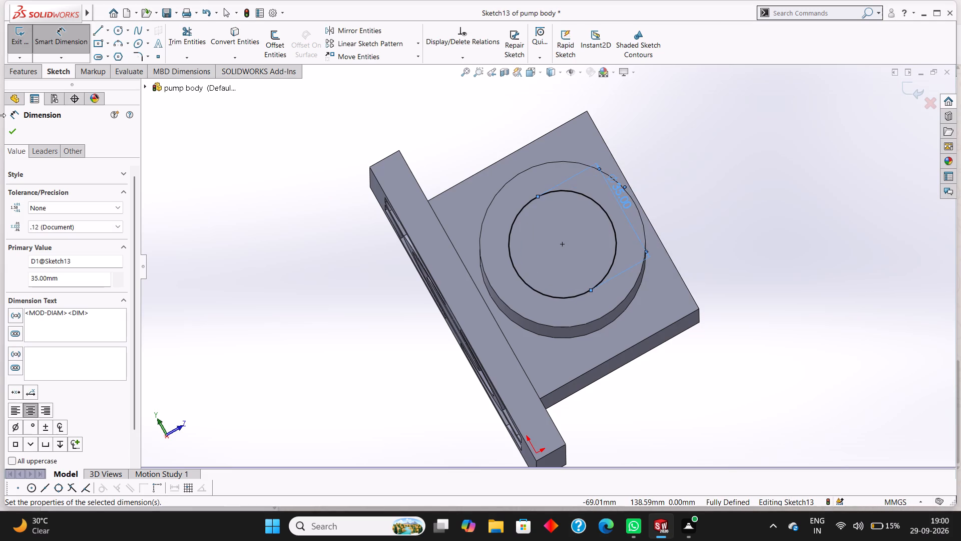
{"action": "left_click", "coordinate": [14, 129]}
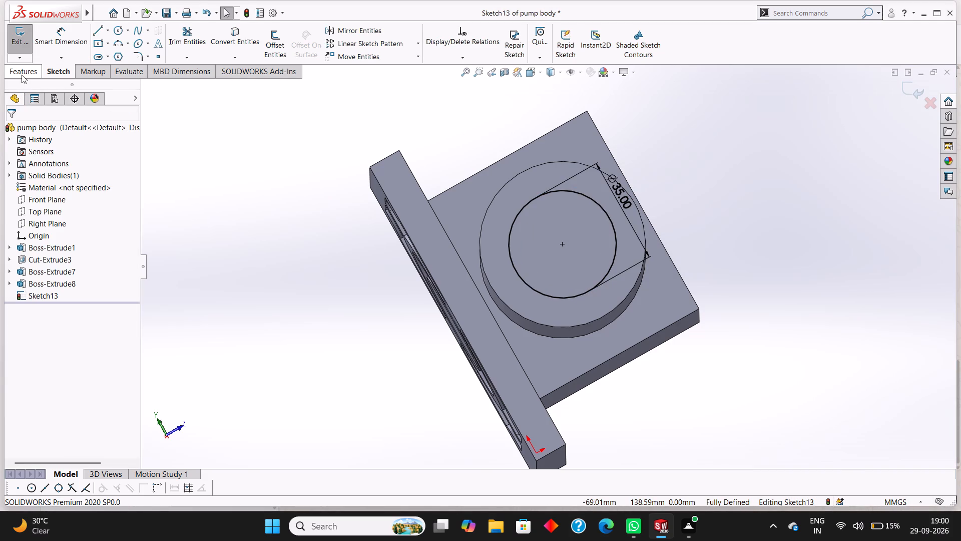
Cut-extrude the 35 mm circle into the cylindrical boss with a blind depth of 60 mm.
{"action": "left_click", "coordinate": [22, 75]}
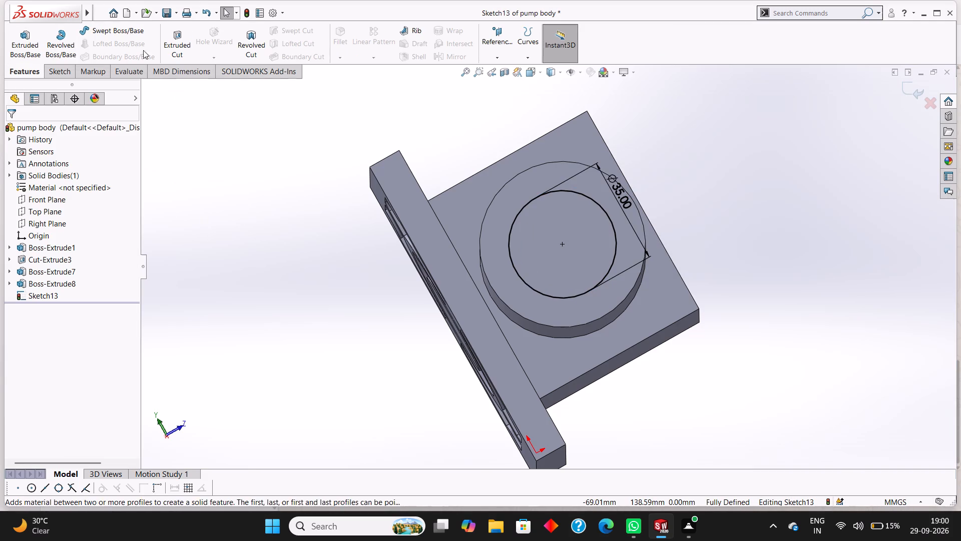
{"action": "left_click", "coordinate": [177, 43]}
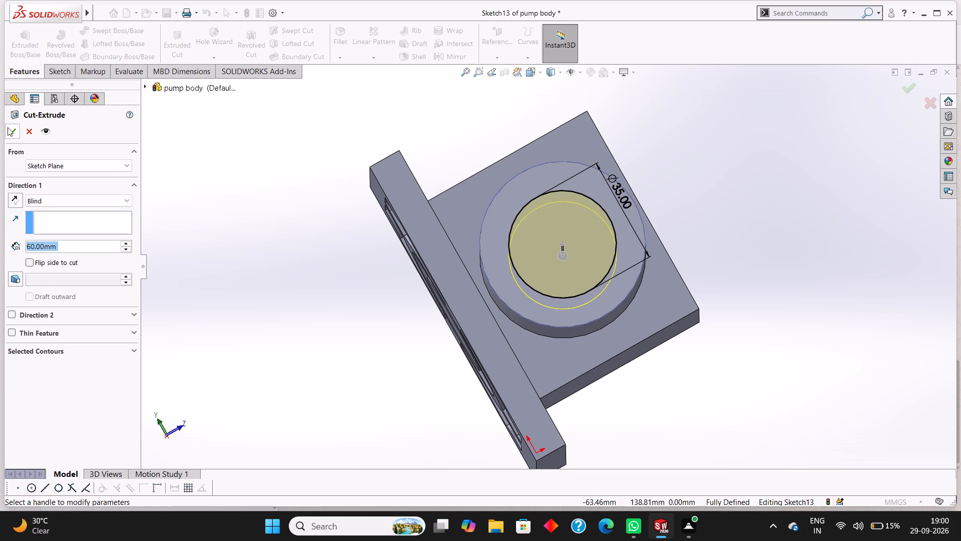
{"action": "left_click", "coordinate": [11, 130]}
{"action": "left_click", "coordinate": [241, 199]}
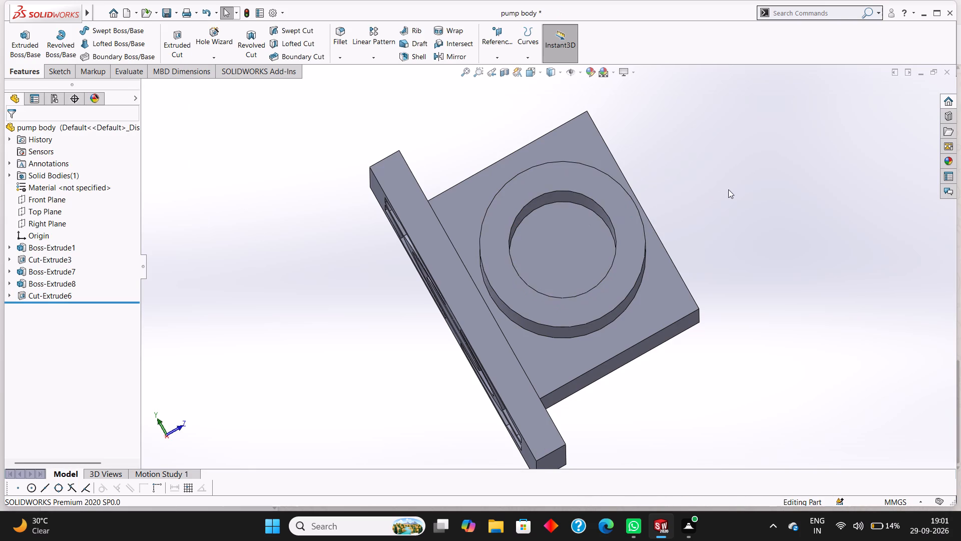
Open a new sketch on the boss's ring-shaped end face and view it face-on.
{"action": "middle_click_drag", "start_coordinate": [747, 185], "coordinate": [746, 190]}
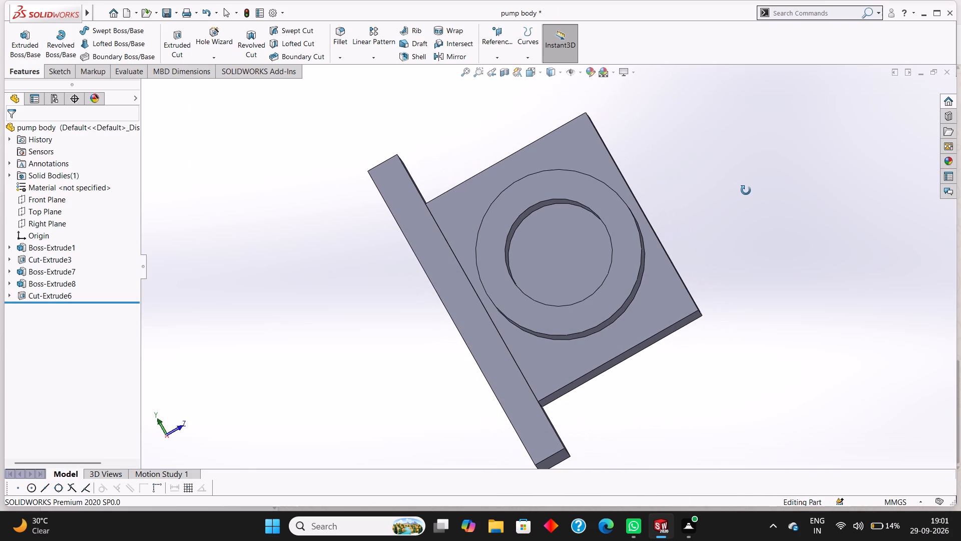
{"action": "middle_click_drag", "start_coordinate": [746, 190], "coordinate": [740, 186]}
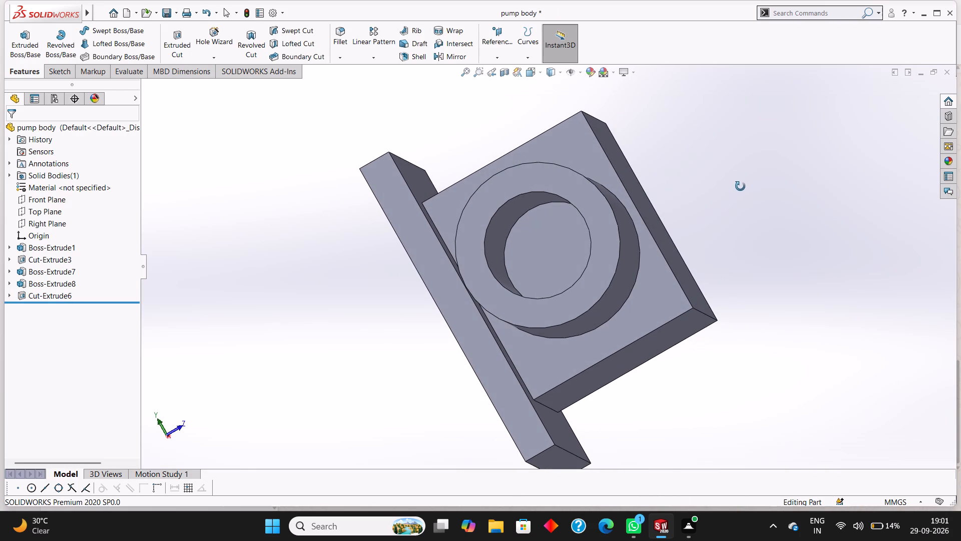
{"action": "middle_click_drag", "start_coordinate": [740, 186], "coordinate": [743, 192]}
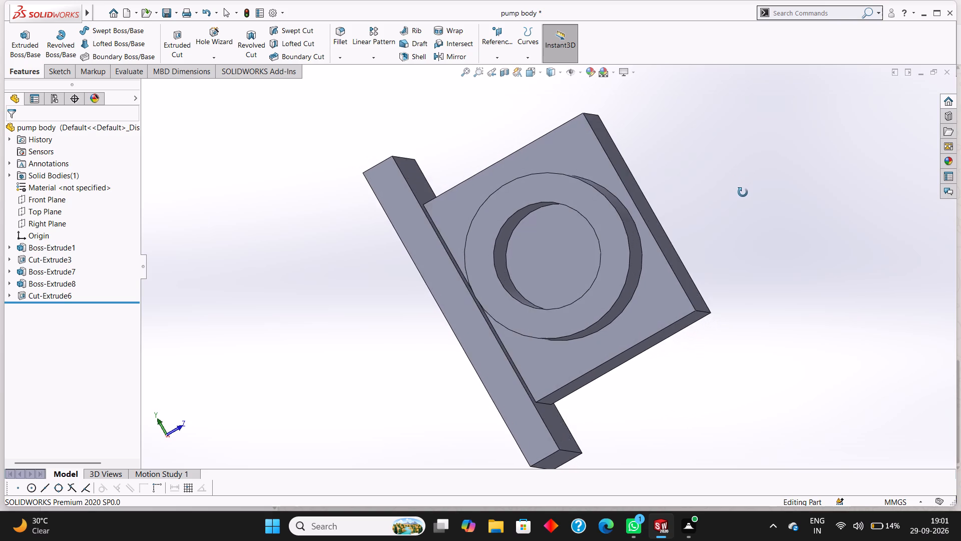
{"action": "middle_click_drag", "start_coordinate": [743, 192], "coordinate": [743, 191]}
{"action": "left_click", "coordinate": [547, 186]}
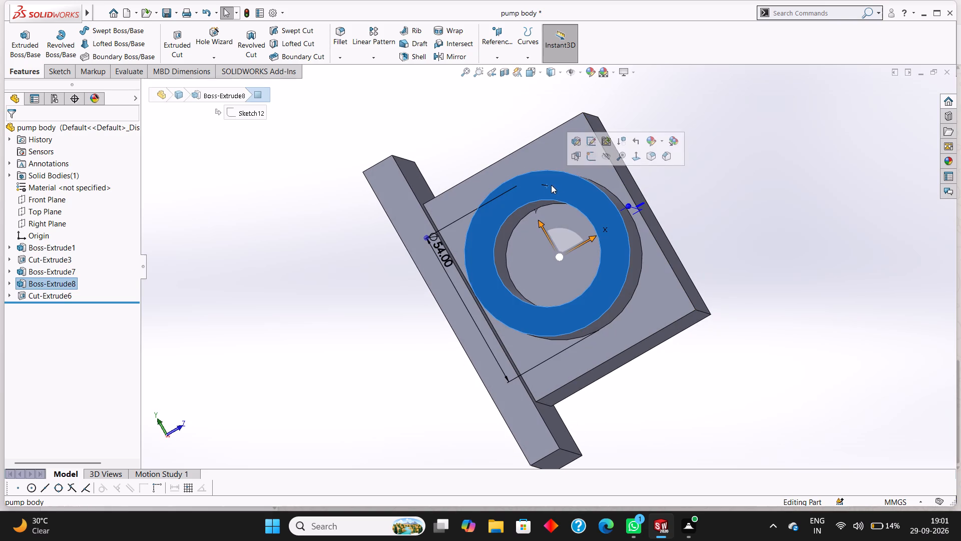
{"action": "left_click", "coordinate": [589, 159]}
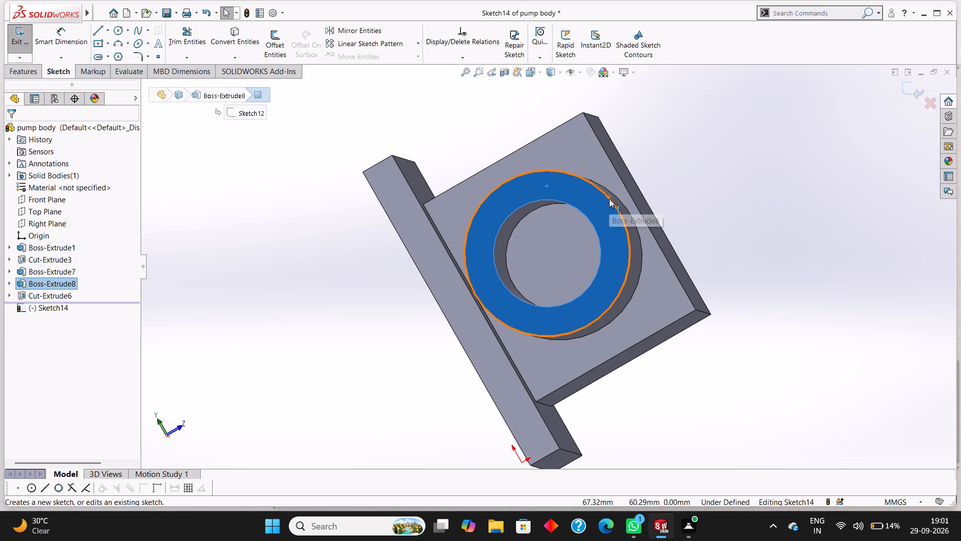
{"action": "key", "text": "ctrl+8"}
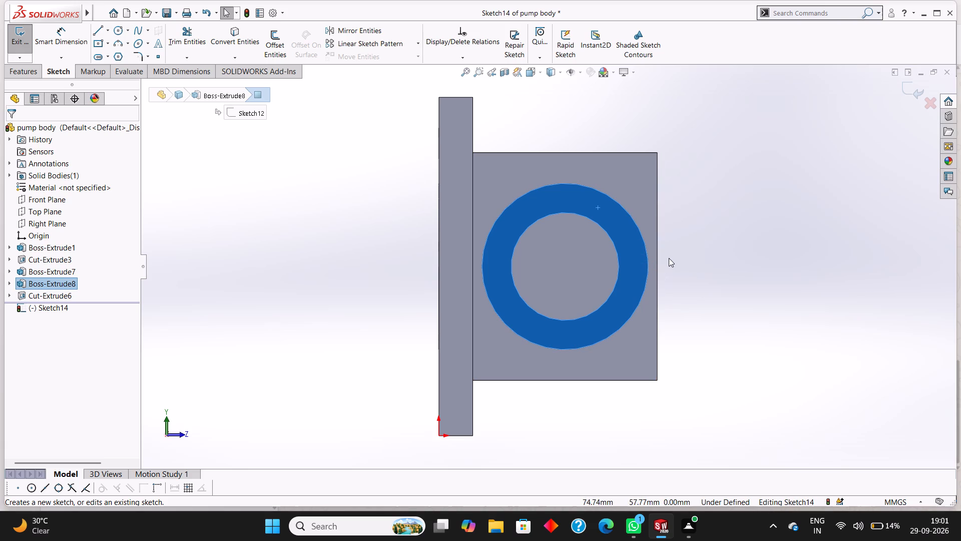
{"action": "key", "text": "Escape"}
Examine the bored boss, the block and the mounting plate from several angles.
{"action": "middle_click_drag", "start_coordinate": [735, 286], "coordinate": [694, 226]}
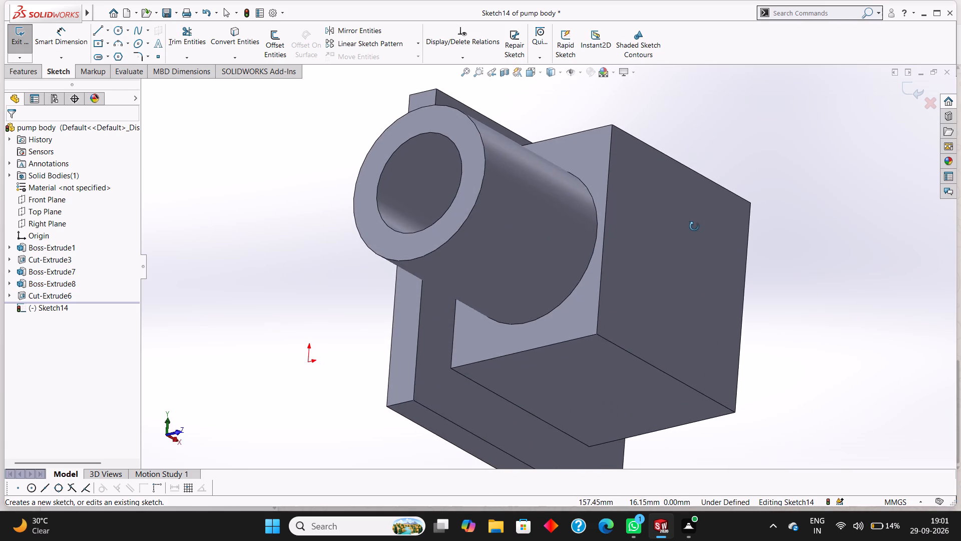
{"action": "middle_click_drag", "start_coordinate": [694, 226], "coordinate": [694, 268]}
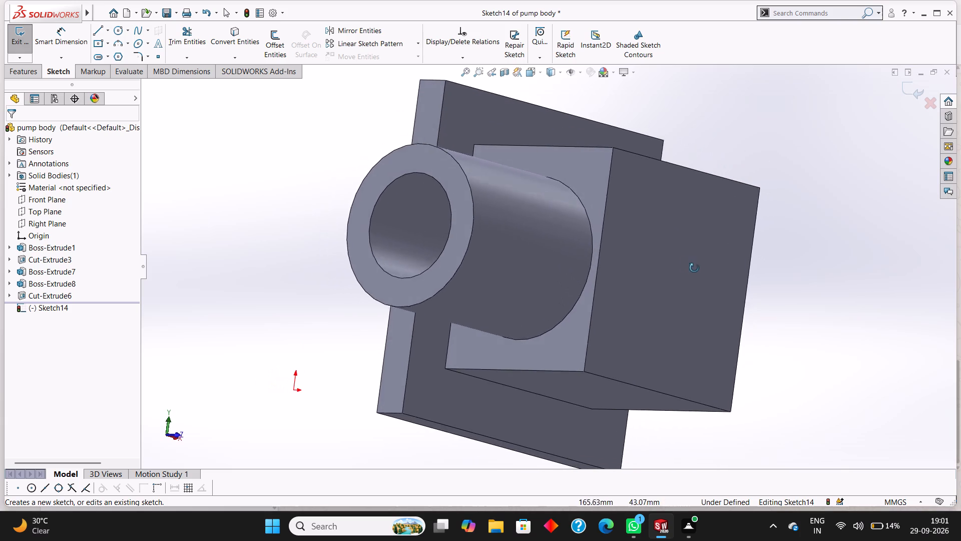
{"action": "middle_click_drag", "start_coordinate": [694, 268], "coordinate": [718, 274]}
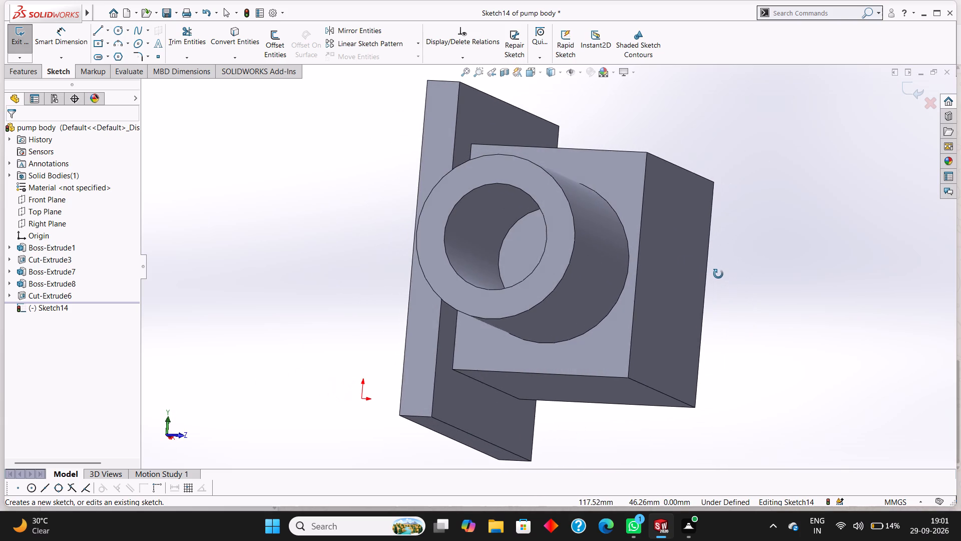
{"action": "middle_click_drag", "start_coordinate": [718, 274], "coordinate": [724, 277]}
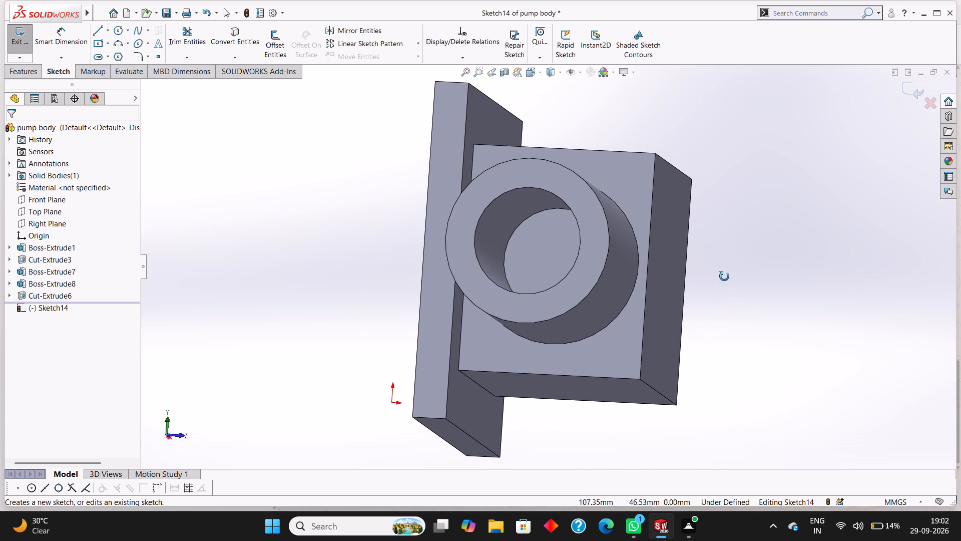
{"action": "middle_click_drag", "start_coordinate": [724, 277], "coordinate": [726, 277]}
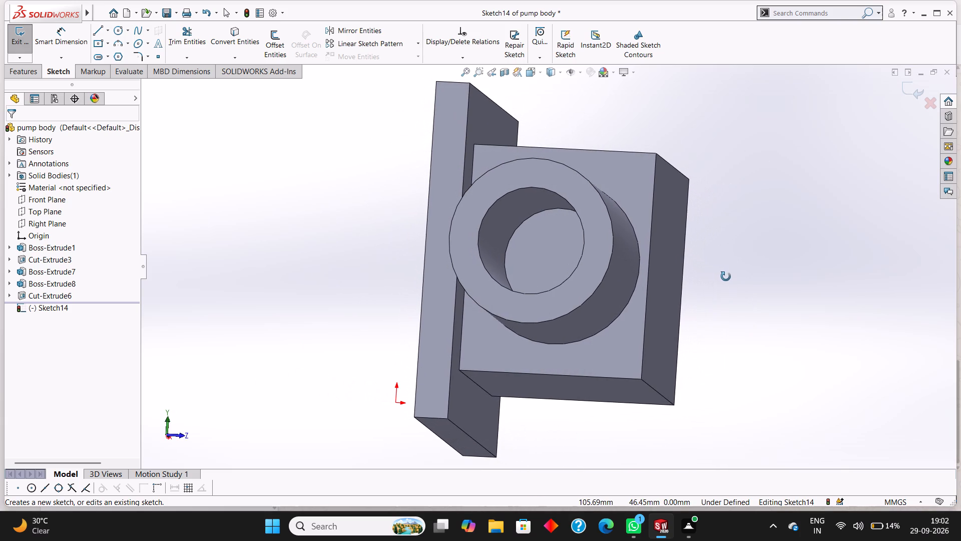
{"action": "middle_click_drag", "start_coordinate": [726, 277], "coordinate": [734, 258]}
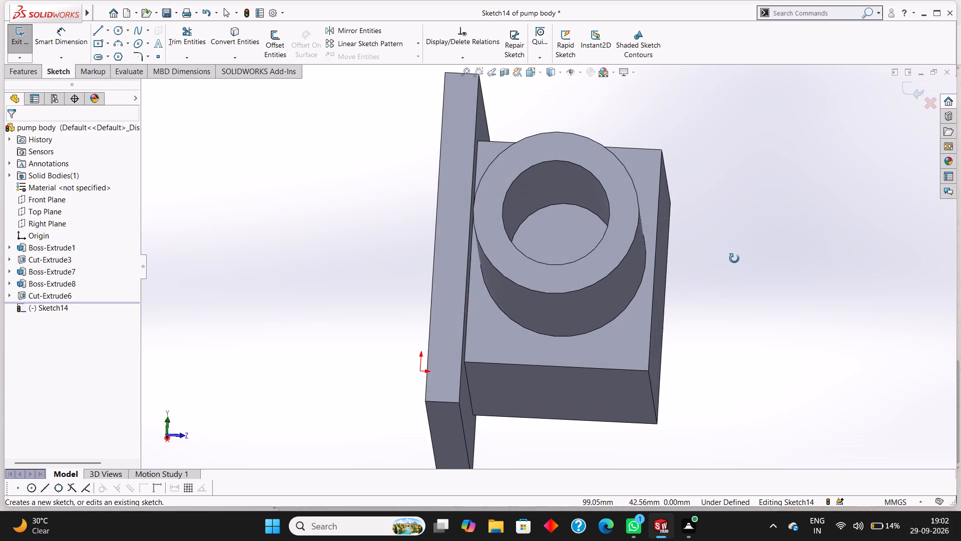
{"action": "middle_click_drag", "start_coordinate": [734, 258], "coordinate": [740, 261]}
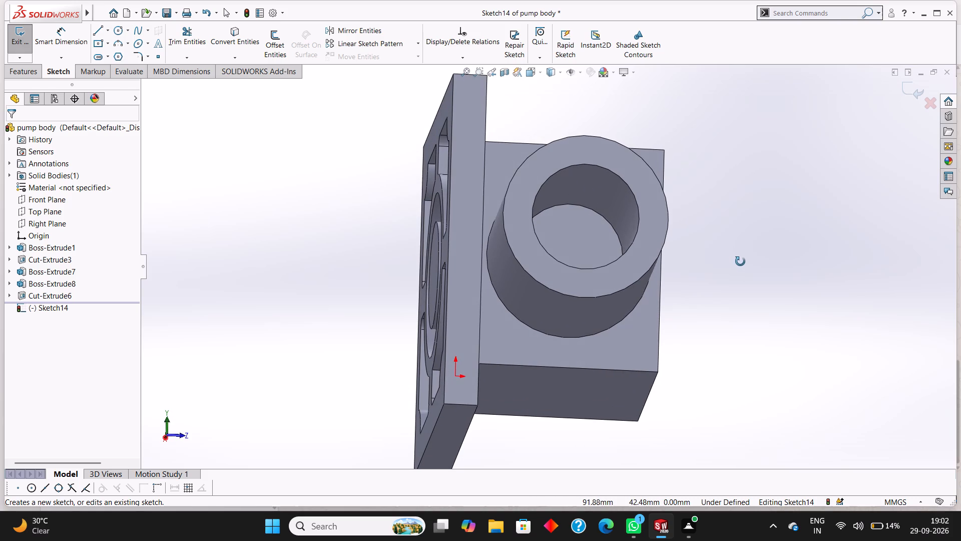
{"action": "middle_click_drag", "start_coordinate": [740, 261], "coordinate": [740, 262]}
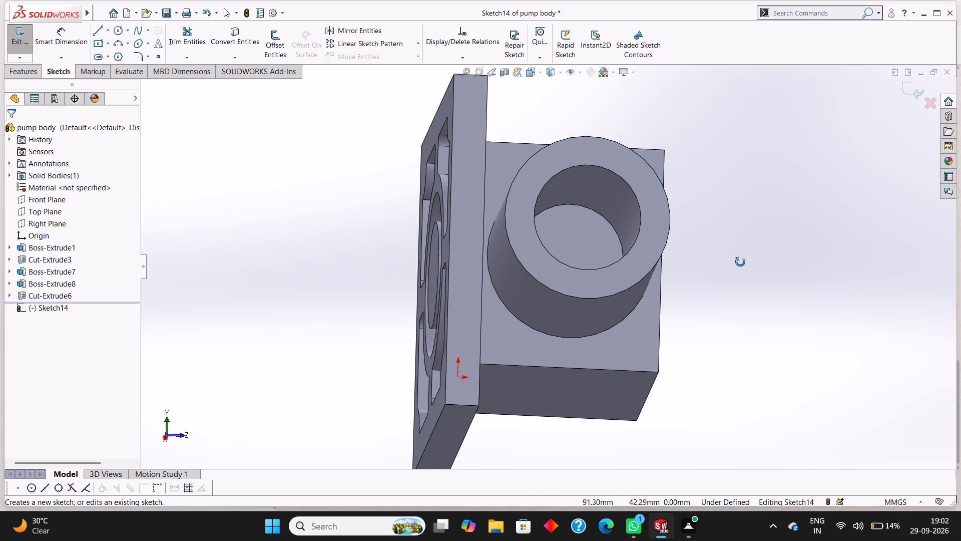
{"action": "middle_click_drag", "start_coordinate": [740, 262], "coordinate": [737, 262]}
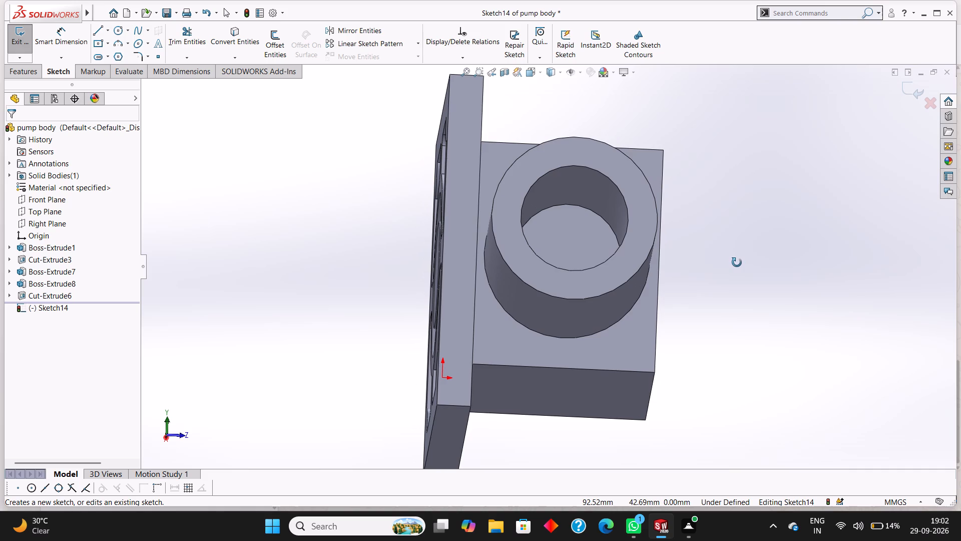
{"action": "middle_click_drag", "start_coordinate": [737, 262], "coordinate": [640, 265]}
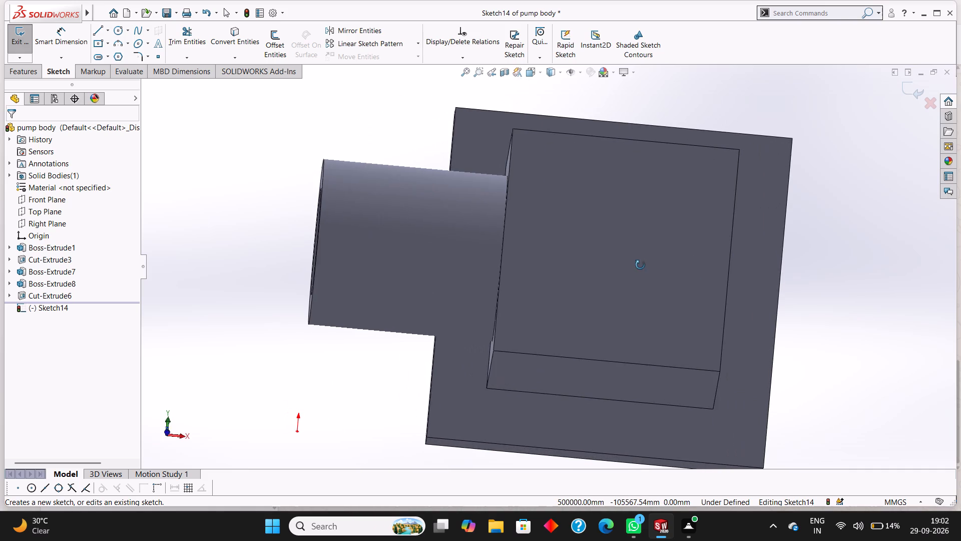
{"action": "middle_click_drag", "start_coordinate": [640, 265], "coordinate": [646, 197]}
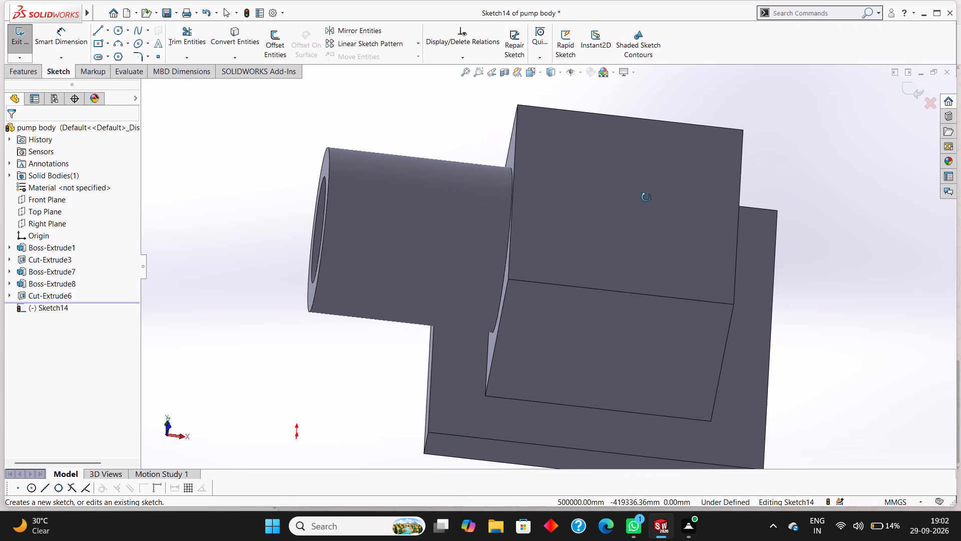
{"action": "middle_click_drag", "start_coordinate": [646, 197], "coordinate": [655, 190]}
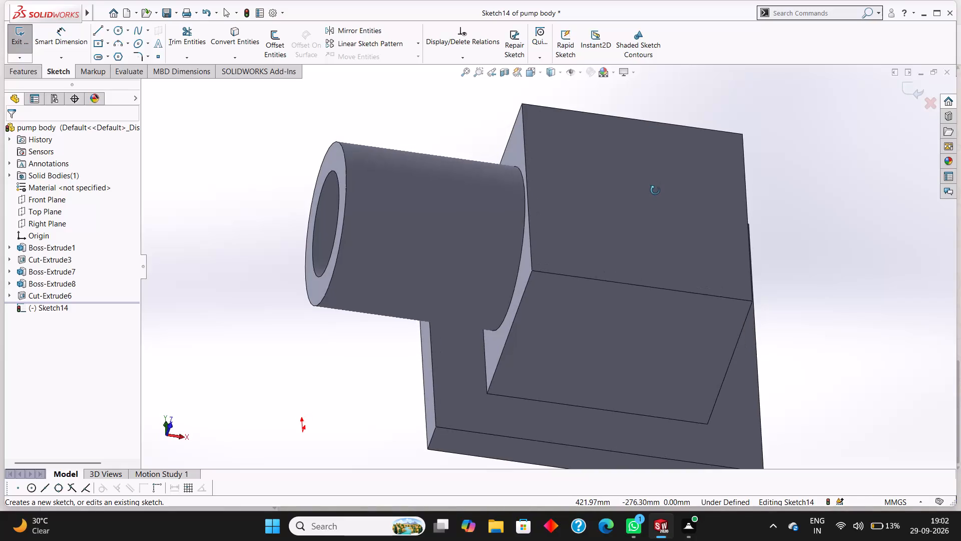
{"action": "middle_click_drag", "start_coordinate": [655, 190], "coordinate": [666, 192]}
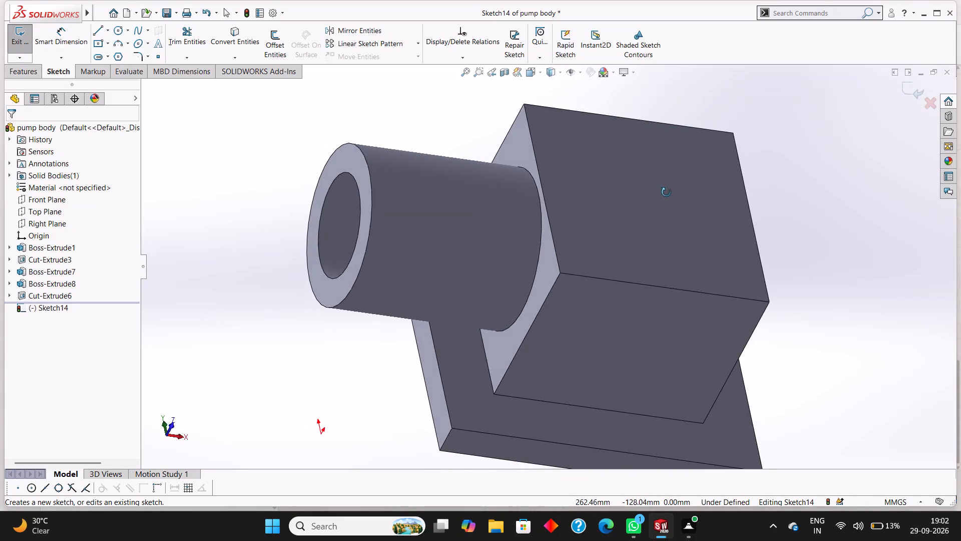
{"action": "middle_click_drag", "start_coordinate": [666, 192], "coordinate": [660, 191]}
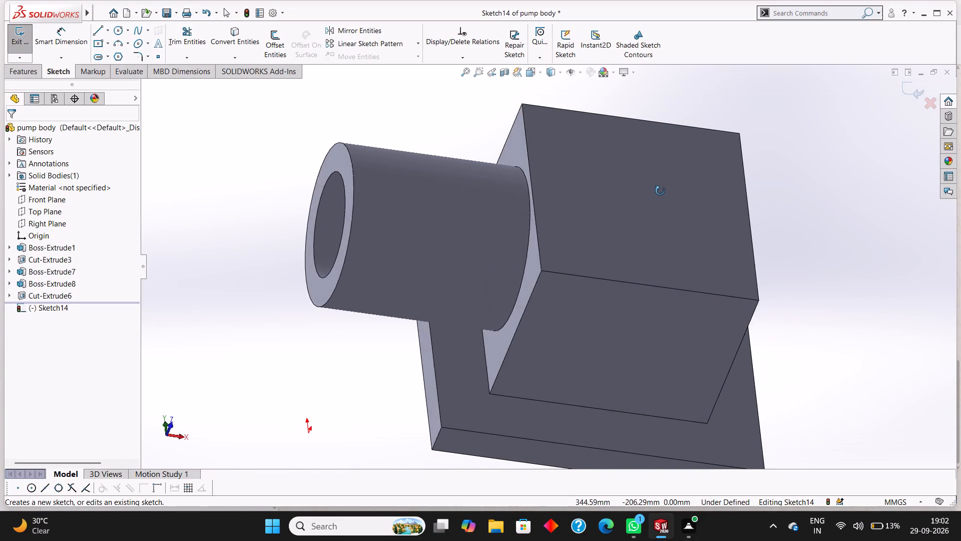
Examine the bored side boss and its ring-shaped end face from several angles, and leave the empty sketch.
{"action": "middle_click_drag", "start_coordinate": [660, 191], "coordinate": [710, 198]}
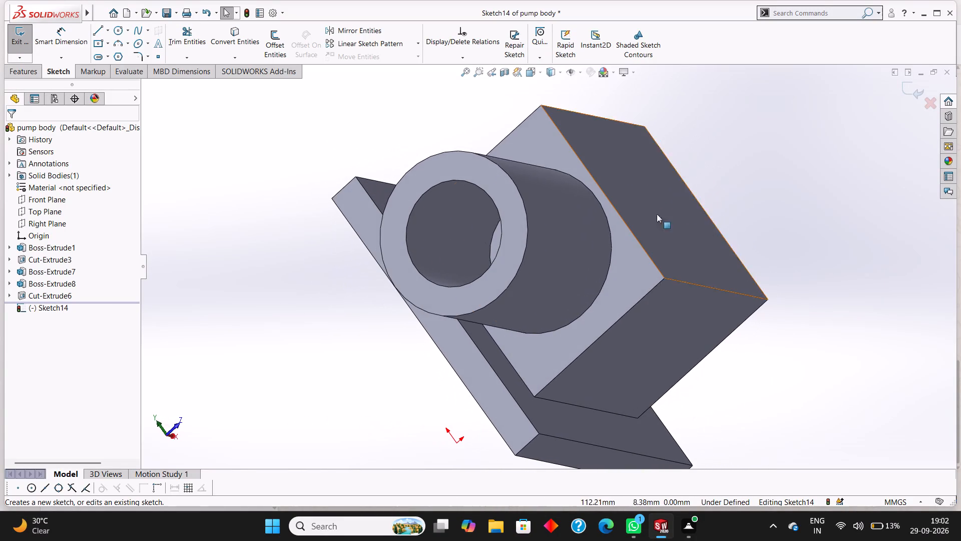
{"action": "key", "text": "Escape"}
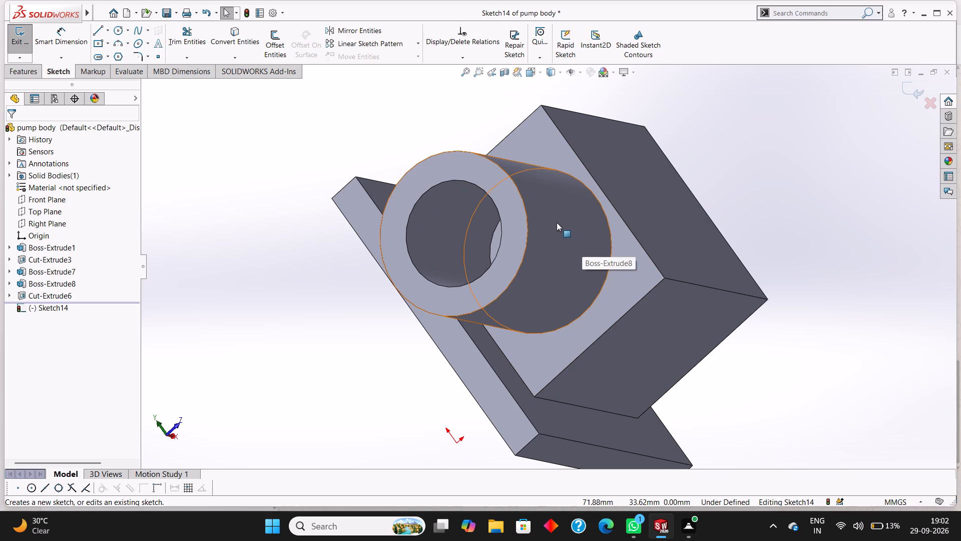
{"action": "middle_click_drag", "start_coordinate": [549, 216], "coordinate": [533, 205]}
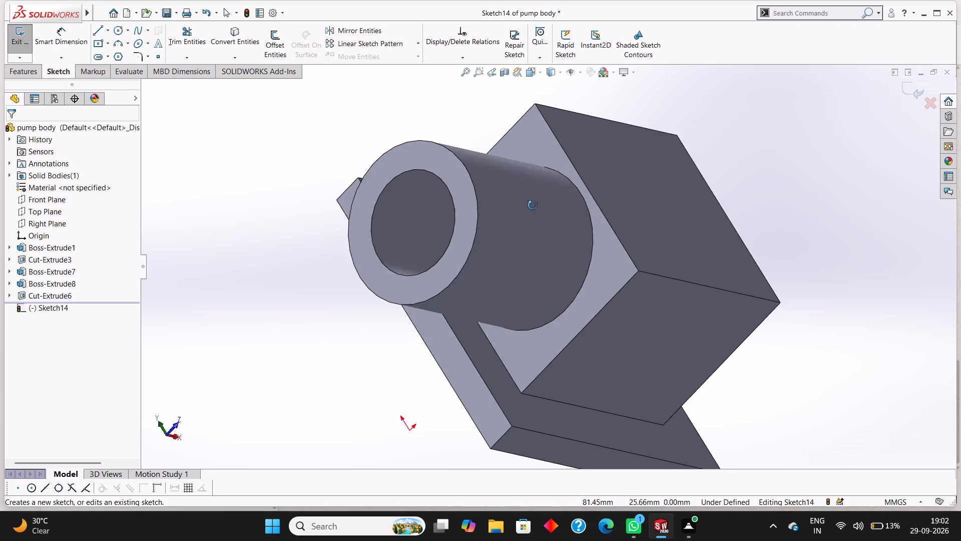
{"action": "middle_click_drag", "start_coordinate": [533, 205], "coordinate": [515, 189]}
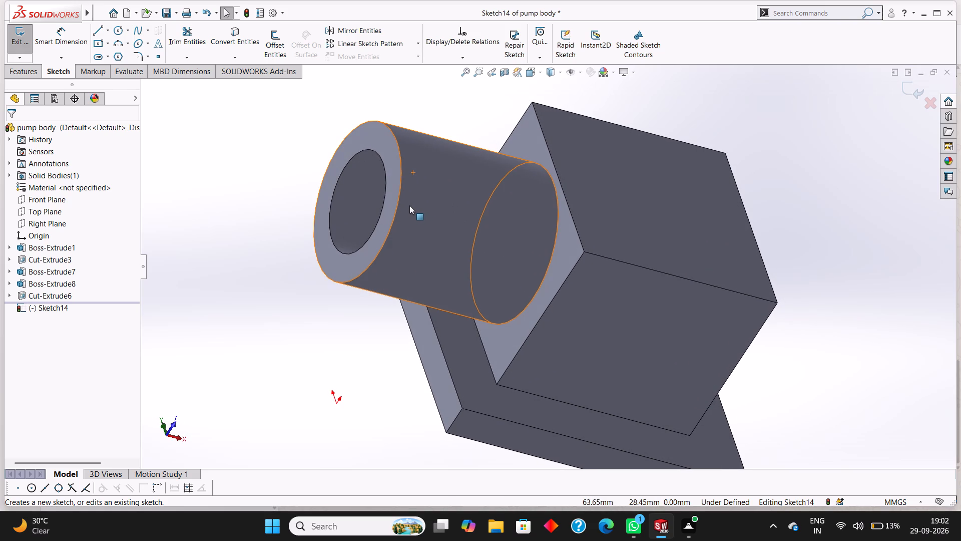
{"action": "middle_click_drag", "start_coordinate": [435, 191], "coordinate": [442, 193]}
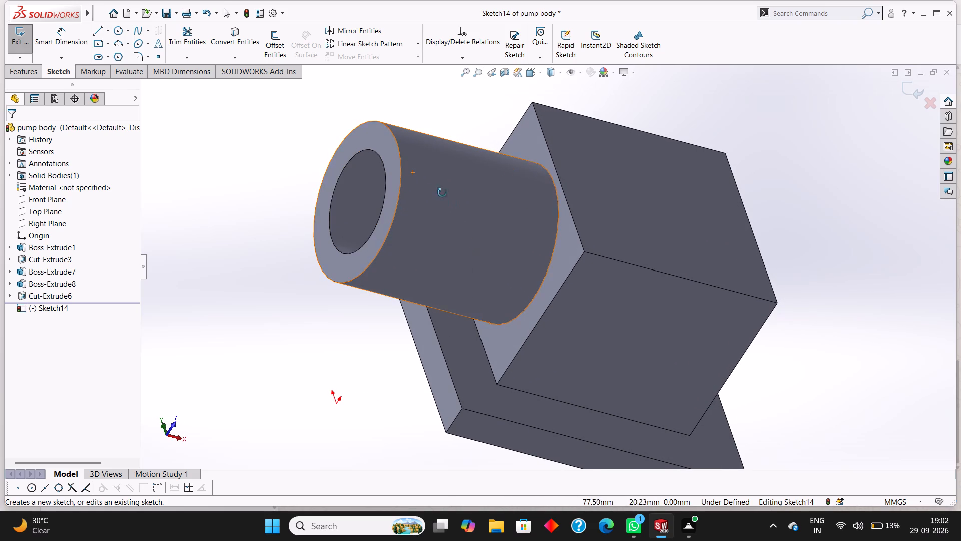
{"action": "middle_click_drag", "start_coordinate": [442, 193], "coordinate": [473, 194]}
{"action": "left_click", "coordinate": [503, 152]}
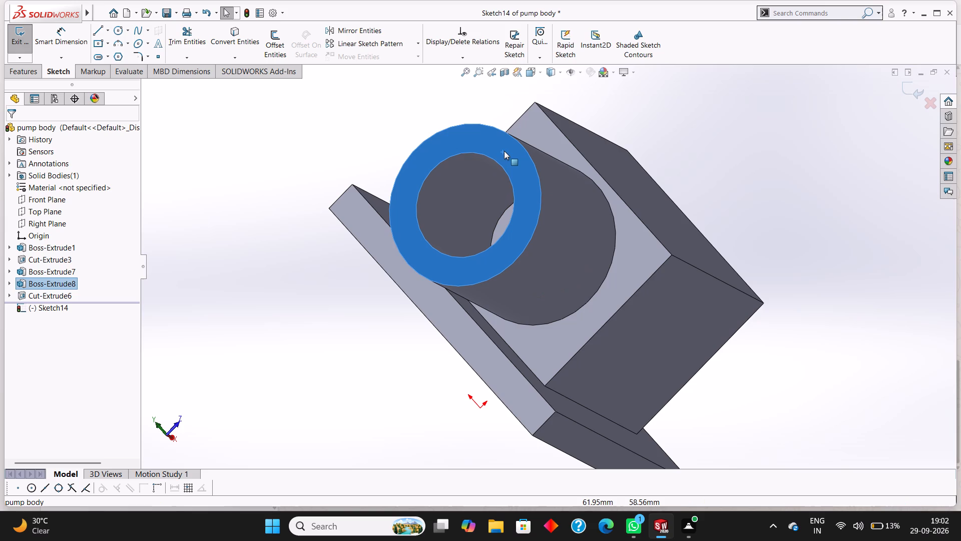
{"action": "key", "text": "ctrl+8"}
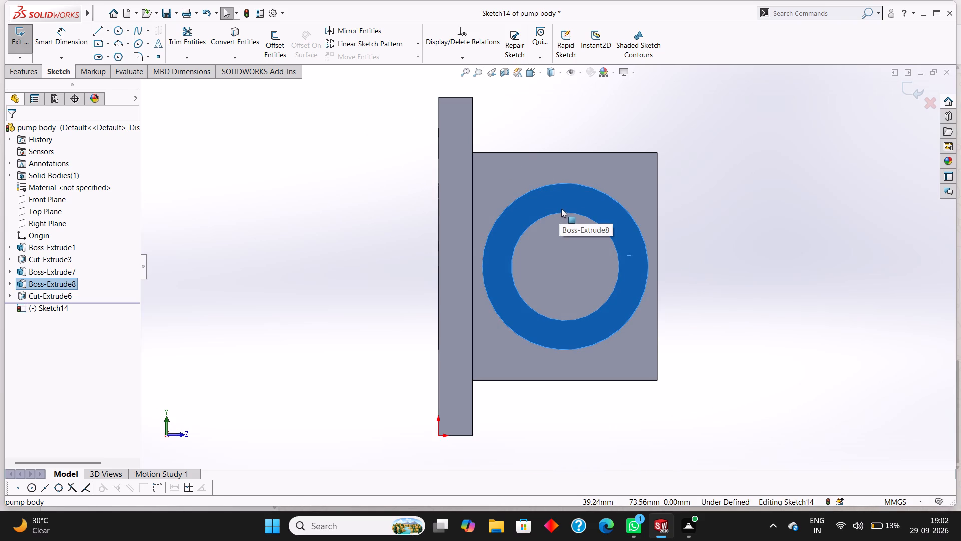
{"action": "key", "text": "Escape"}
{"action": "middle_click_drag", "start_coordinate": [713, 216], "coordinate": [687, 218]}
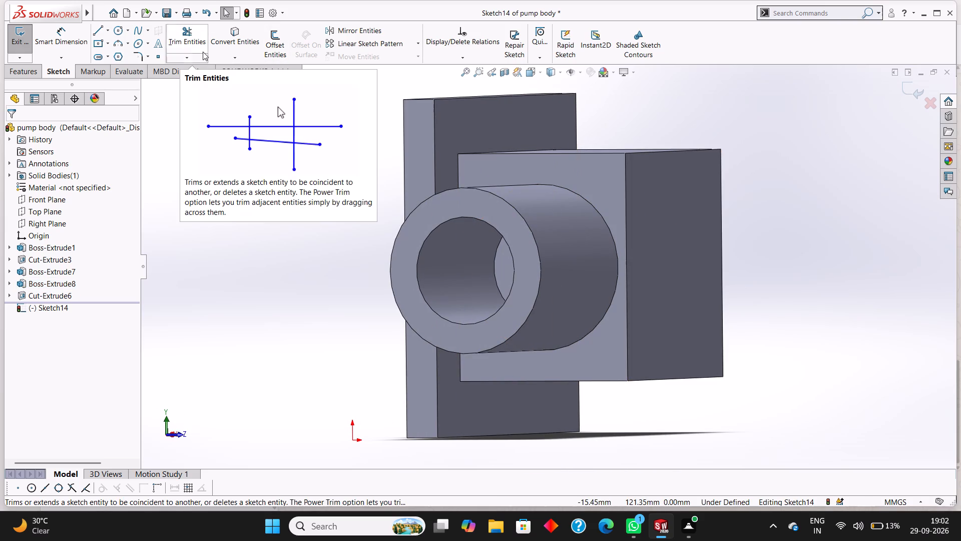
{"action": "left_click", "coordinate": [15, 31]}
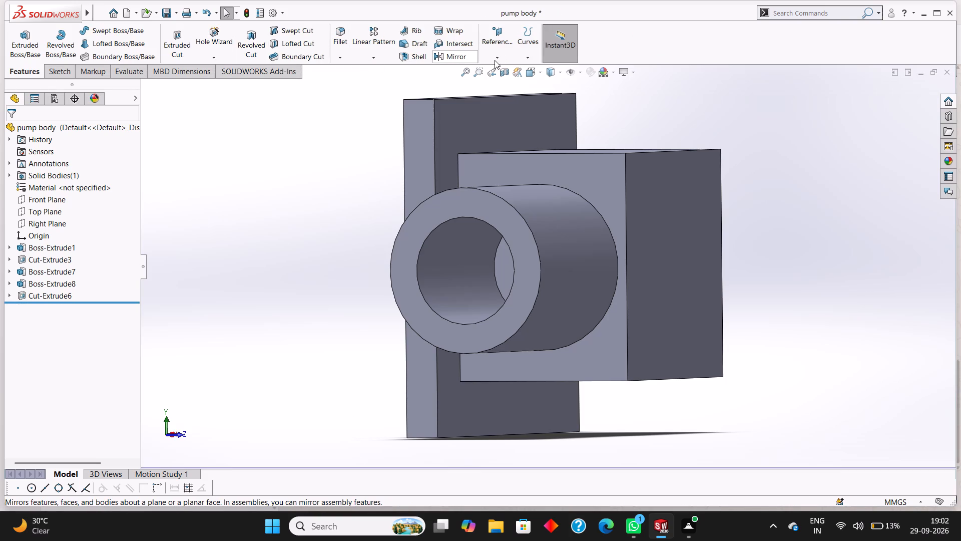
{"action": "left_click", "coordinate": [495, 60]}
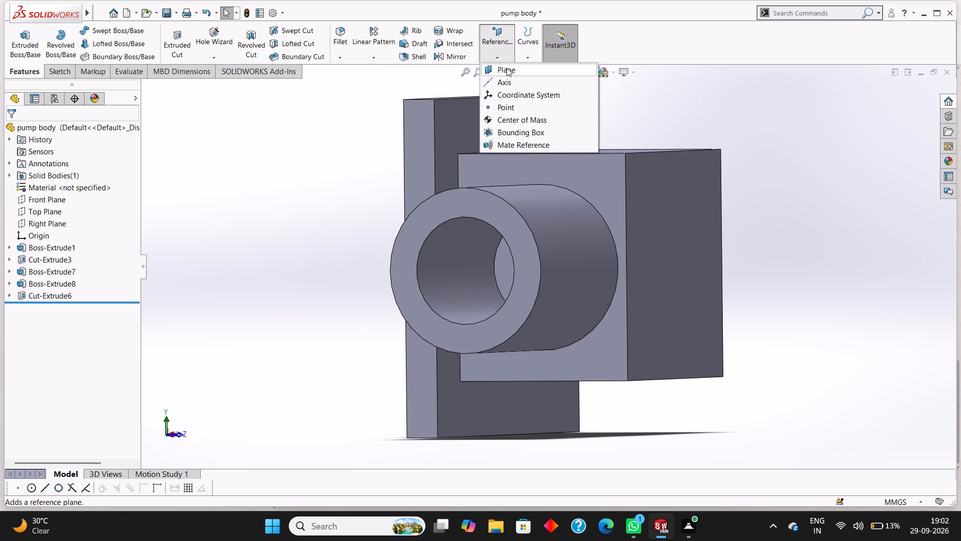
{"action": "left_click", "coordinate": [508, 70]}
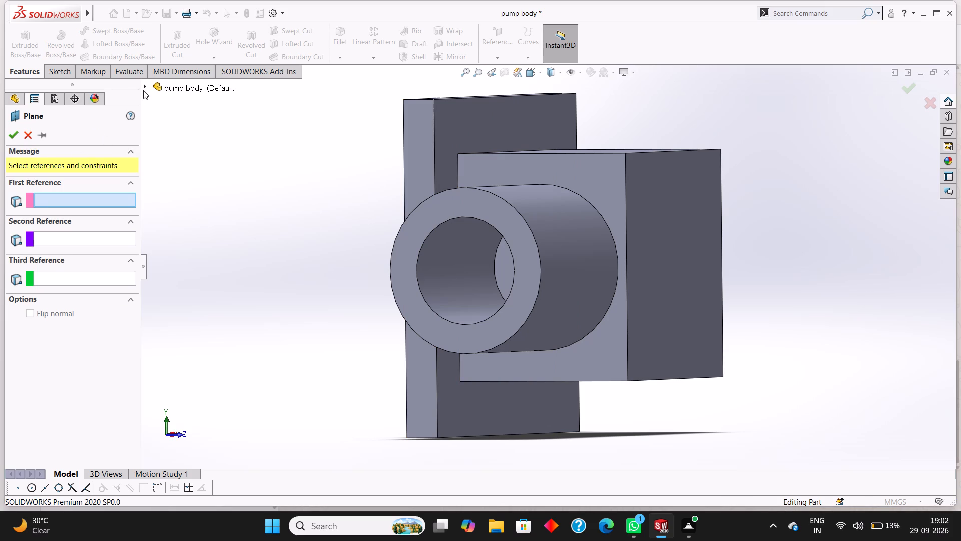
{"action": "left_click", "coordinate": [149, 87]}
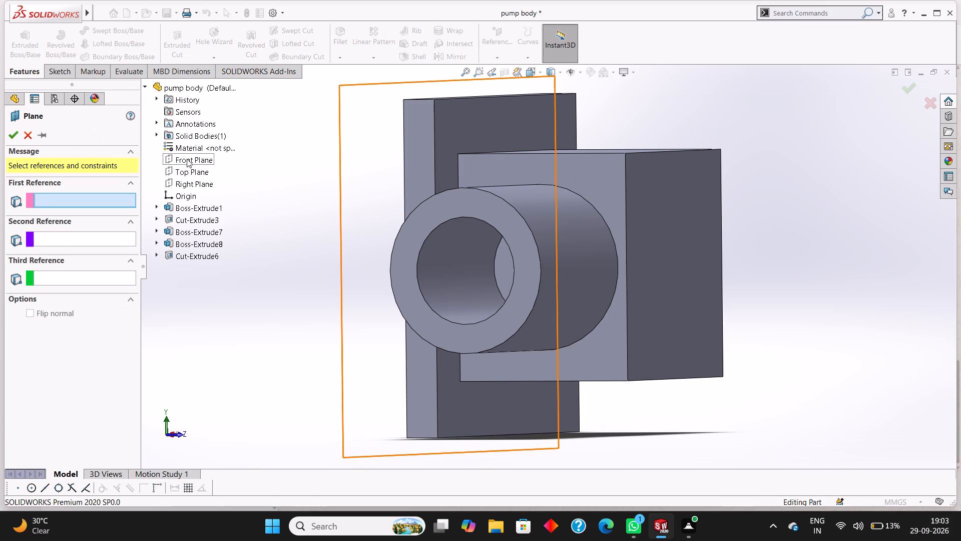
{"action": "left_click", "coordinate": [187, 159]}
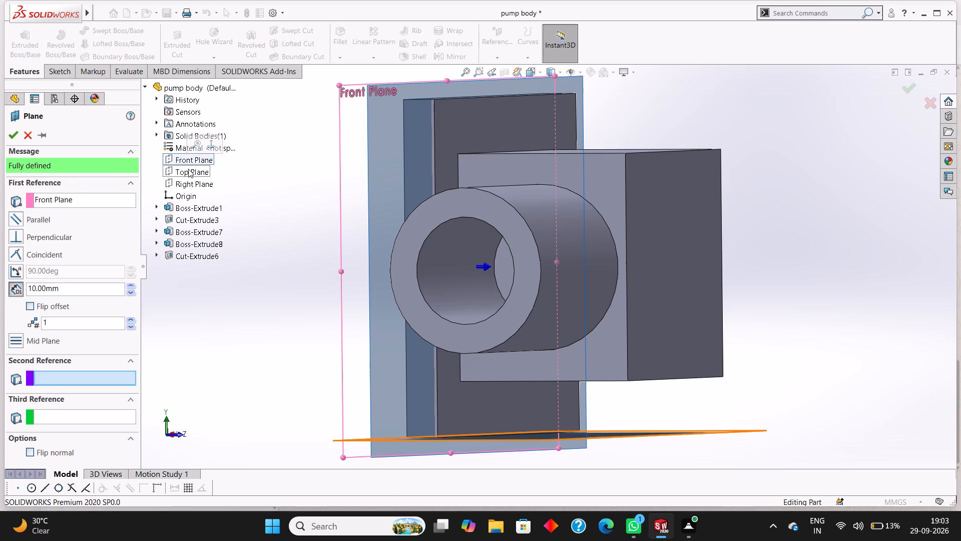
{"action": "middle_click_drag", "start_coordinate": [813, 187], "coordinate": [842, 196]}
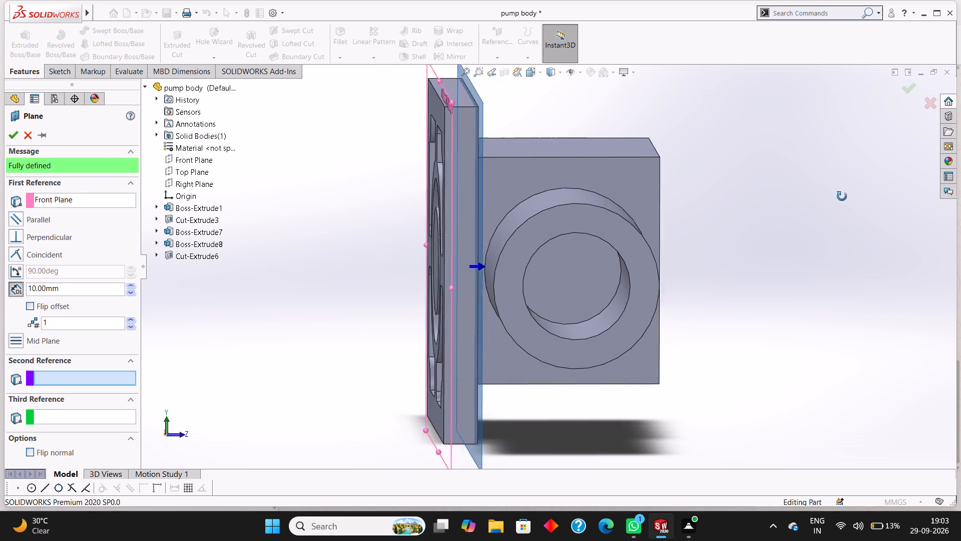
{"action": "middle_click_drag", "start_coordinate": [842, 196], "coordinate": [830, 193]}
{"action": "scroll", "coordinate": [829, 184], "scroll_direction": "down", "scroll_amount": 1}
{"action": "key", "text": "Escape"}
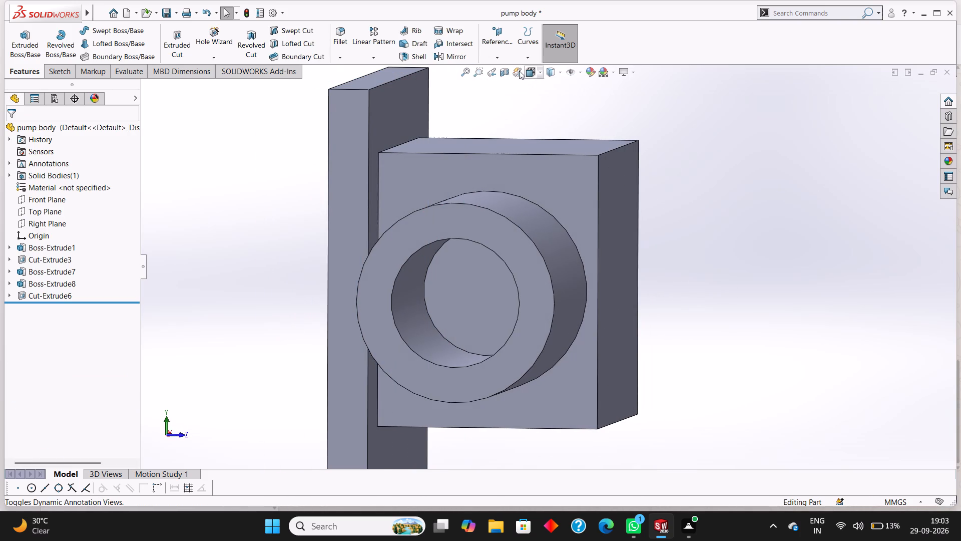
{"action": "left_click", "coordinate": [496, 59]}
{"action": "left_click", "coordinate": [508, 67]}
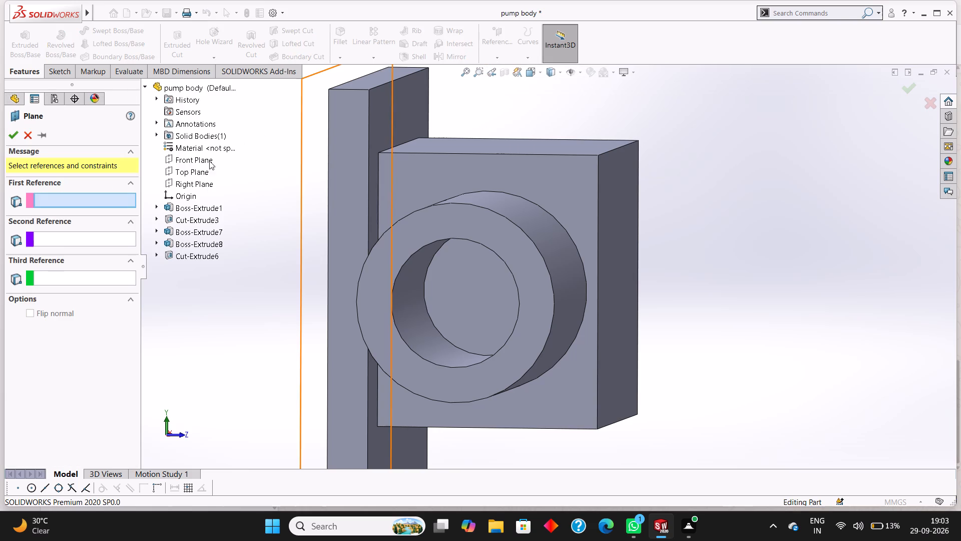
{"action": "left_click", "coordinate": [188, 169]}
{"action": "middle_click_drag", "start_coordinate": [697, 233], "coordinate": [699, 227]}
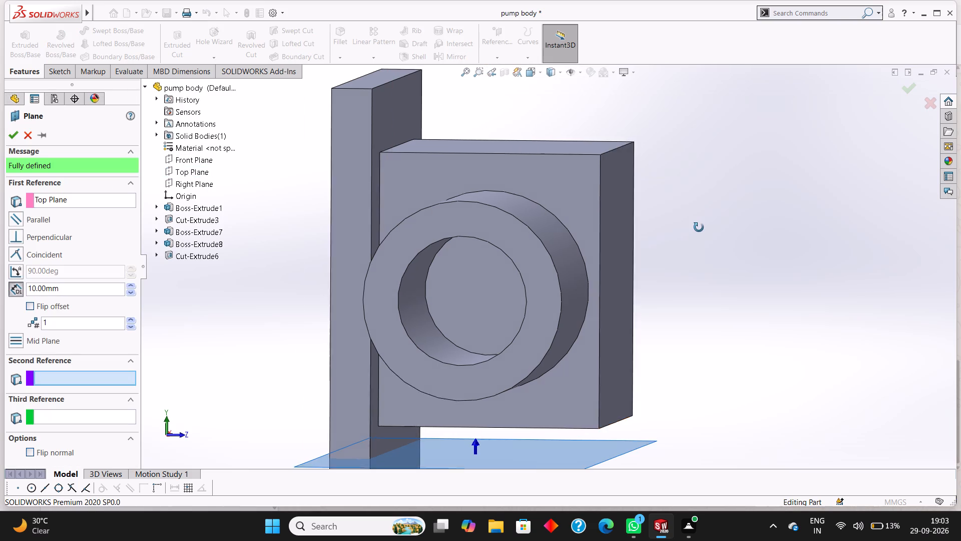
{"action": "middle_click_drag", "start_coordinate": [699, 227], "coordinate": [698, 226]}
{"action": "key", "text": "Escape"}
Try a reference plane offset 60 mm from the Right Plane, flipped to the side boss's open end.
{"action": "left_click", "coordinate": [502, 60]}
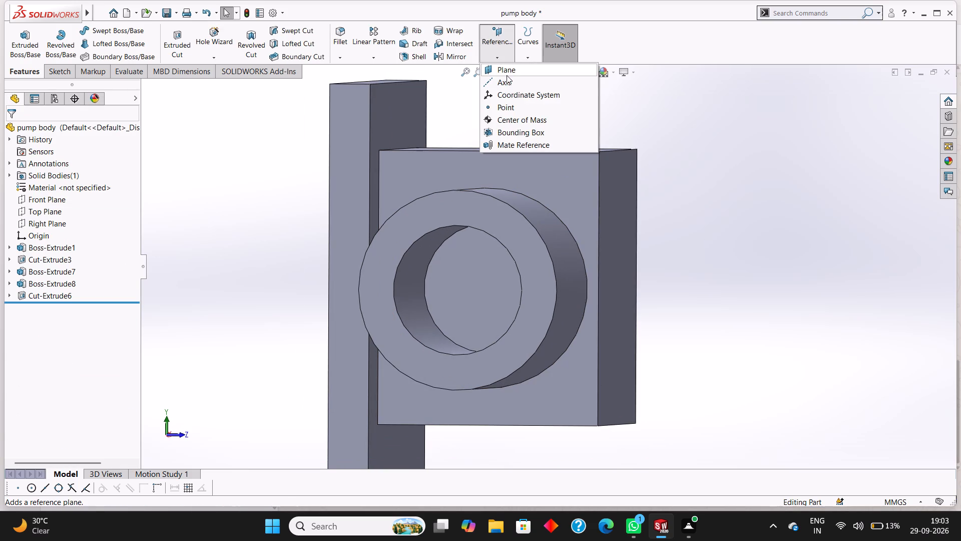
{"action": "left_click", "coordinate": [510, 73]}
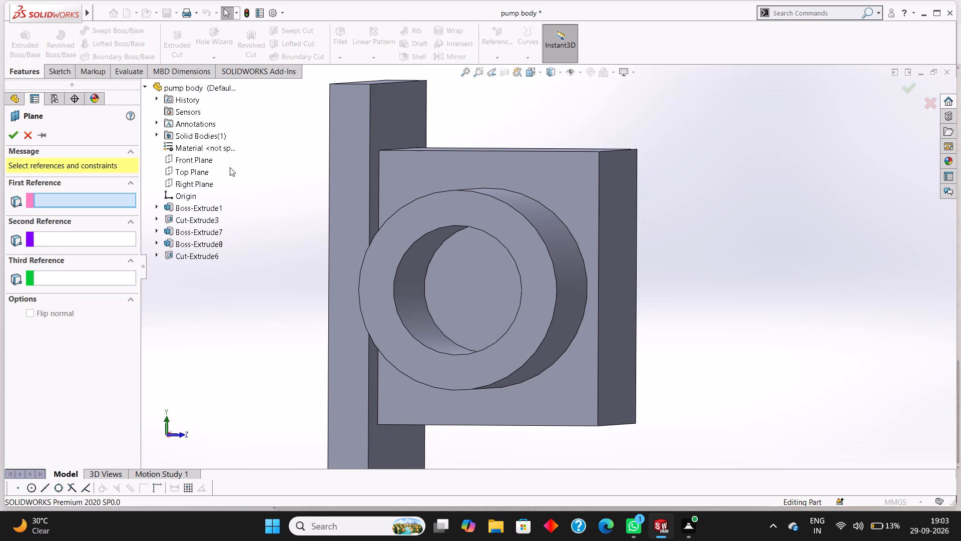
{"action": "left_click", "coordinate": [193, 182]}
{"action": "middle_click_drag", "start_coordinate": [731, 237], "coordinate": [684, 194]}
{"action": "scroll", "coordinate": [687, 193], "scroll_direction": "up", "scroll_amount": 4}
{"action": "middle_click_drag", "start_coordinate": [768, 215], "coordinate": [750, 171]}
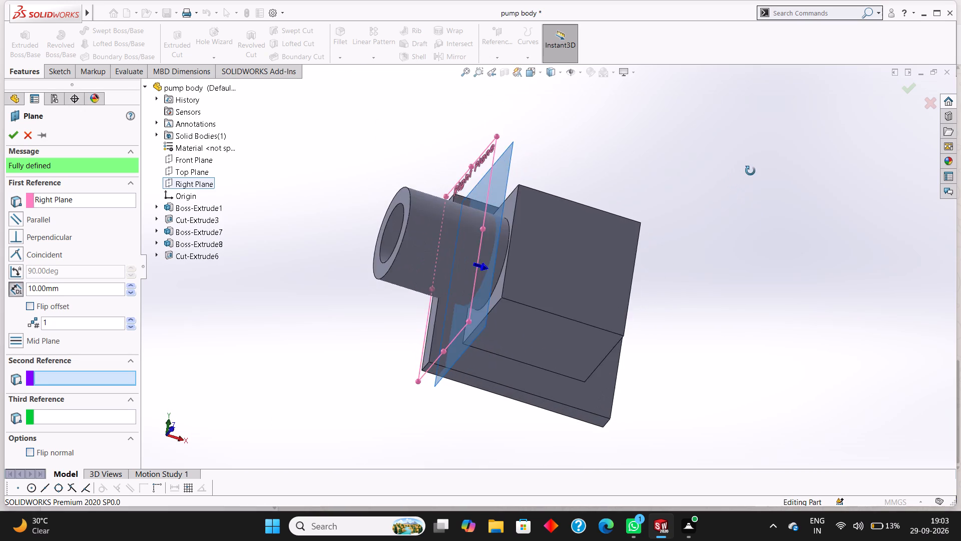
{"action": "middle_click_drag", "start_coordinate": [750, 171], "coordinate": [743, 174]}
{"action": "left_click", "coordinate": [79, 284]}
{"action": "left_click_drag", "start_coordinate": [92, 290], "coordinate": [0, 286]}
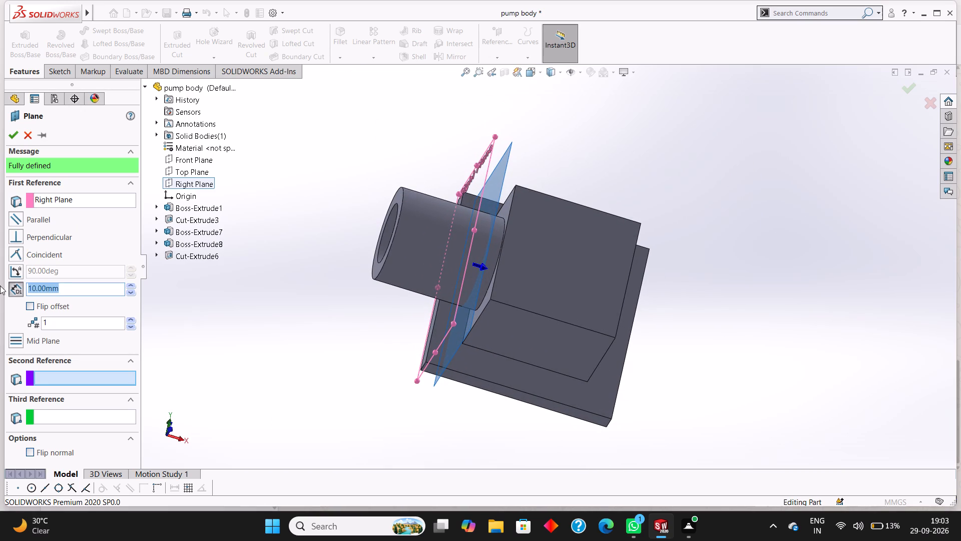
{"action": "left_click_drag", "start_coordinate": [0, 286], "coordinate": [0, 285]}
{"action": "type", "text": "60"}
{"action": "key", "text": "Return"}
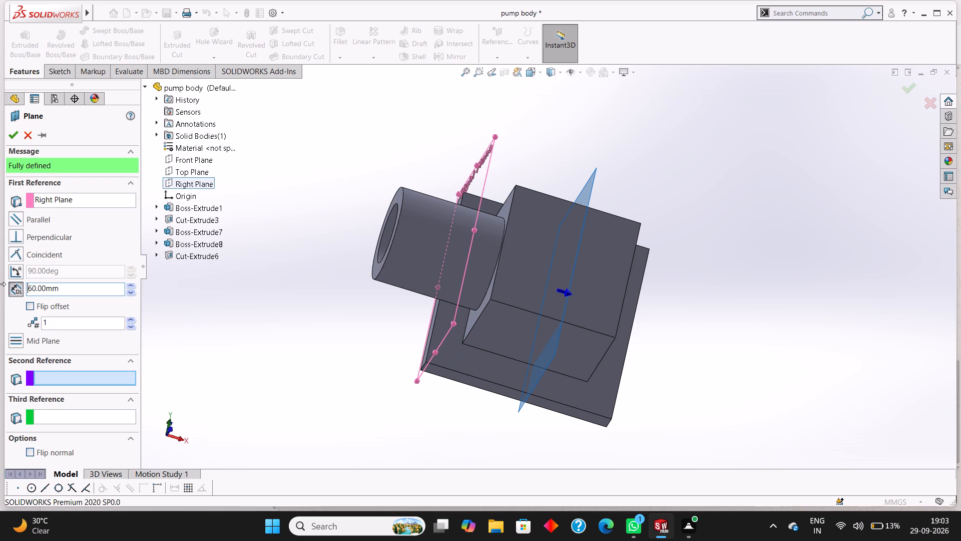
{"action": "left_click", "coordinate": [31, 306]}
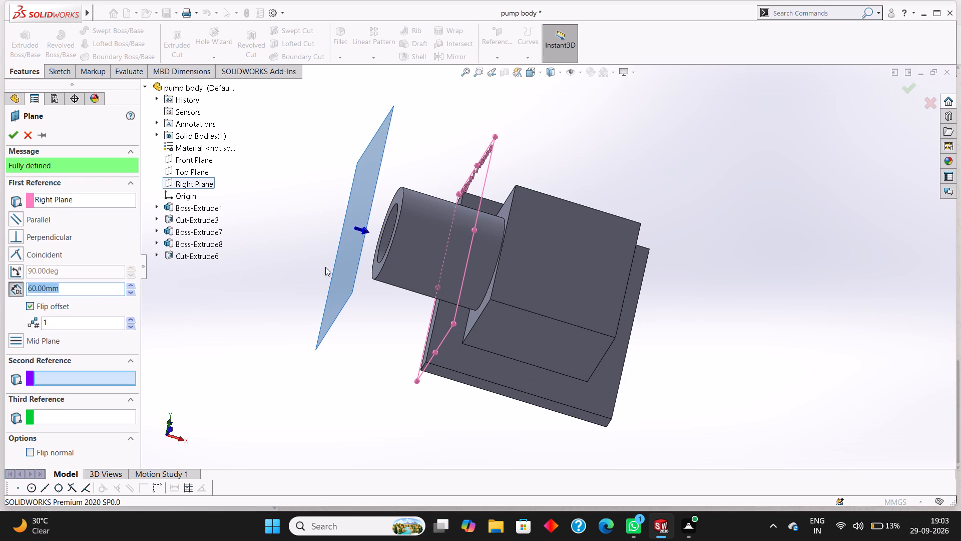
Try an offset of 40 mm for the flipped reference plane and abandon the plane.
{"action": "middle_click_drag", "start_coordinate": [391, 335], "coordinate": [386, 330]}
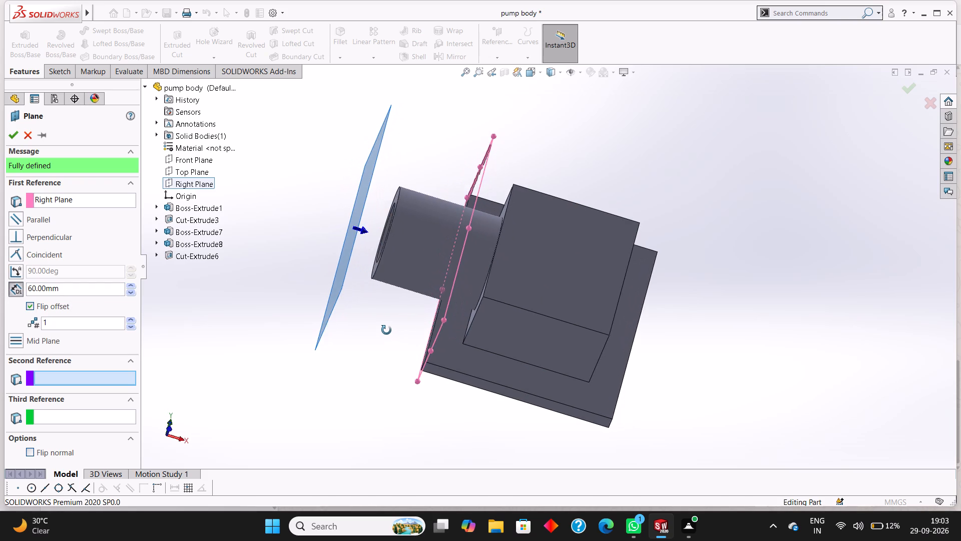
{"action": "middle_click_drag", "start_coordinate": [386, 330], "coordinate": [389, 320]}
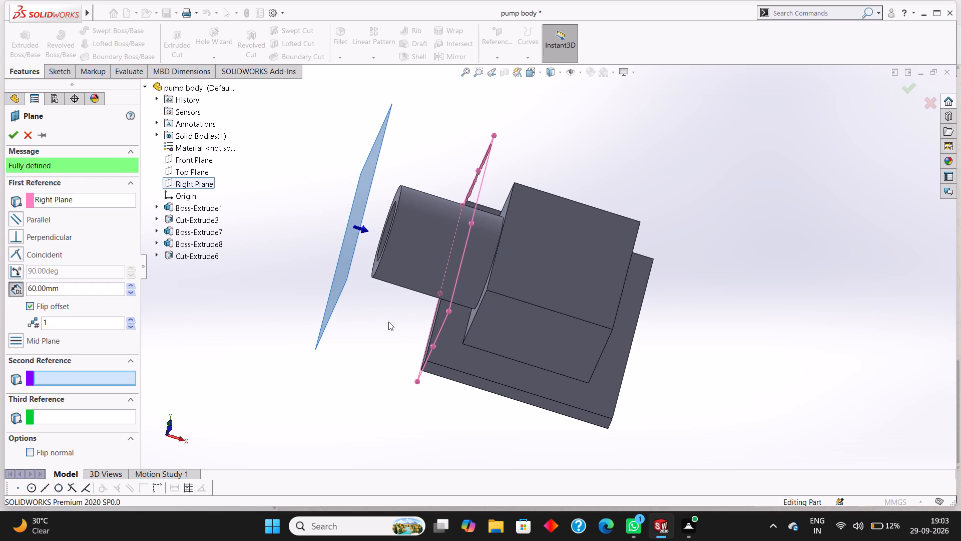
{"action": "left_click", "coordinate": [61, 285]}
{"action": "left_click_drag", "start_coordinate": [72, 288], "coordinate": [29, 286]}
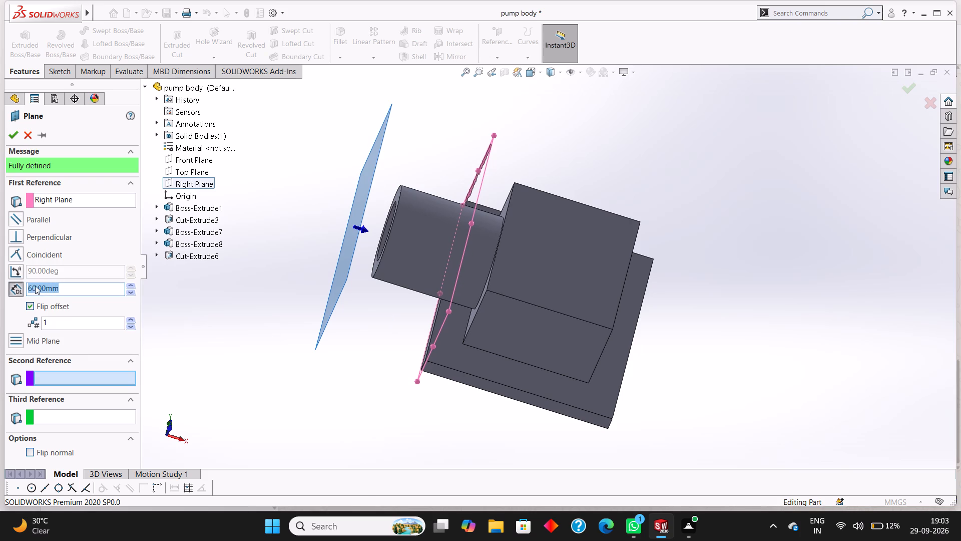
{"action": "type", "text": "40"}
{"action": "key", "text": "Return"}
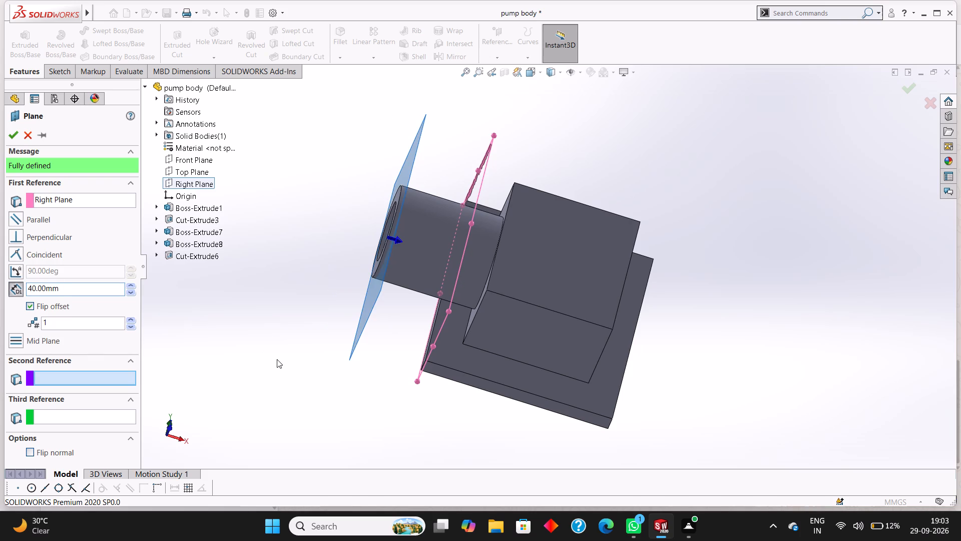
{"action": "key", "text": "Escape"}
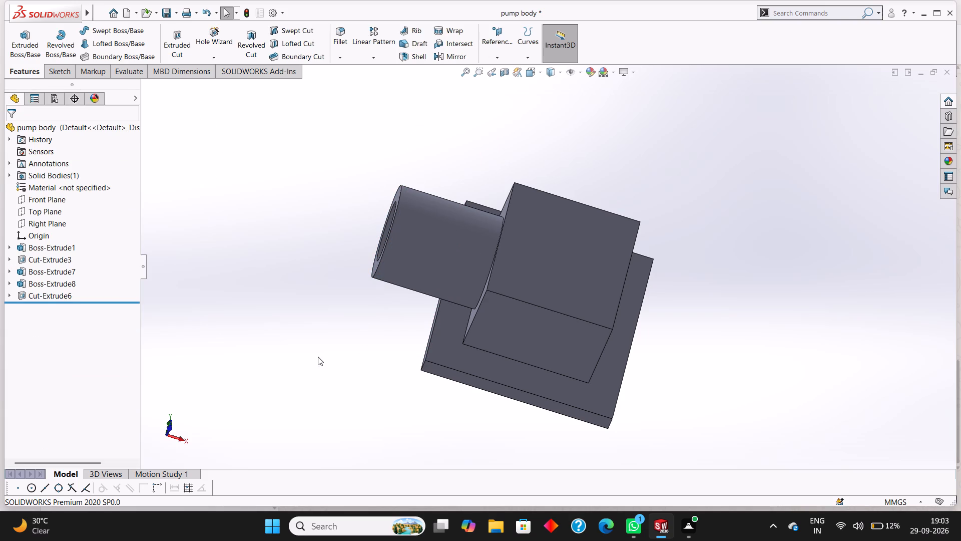
Undo the 35 mm bore, its circle sketch and the side boss extrusion, back to the 54 mm circle sketch.
{"action": "key", "text": "ctrl+z"}
{"action": "key", "text": "ctrl+z"}
{"action": "key", "text": "ctrl+z"}
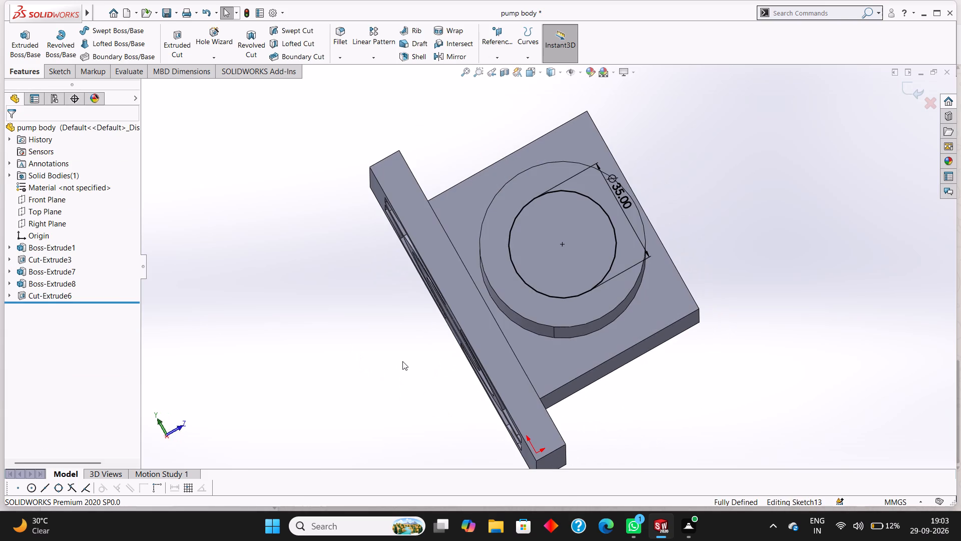
{"action": "key", "text": "ctrl+z"}
{"action": "key", "text": "ctrl+z"}
{"action": "key", "text": "ctrl+z"}
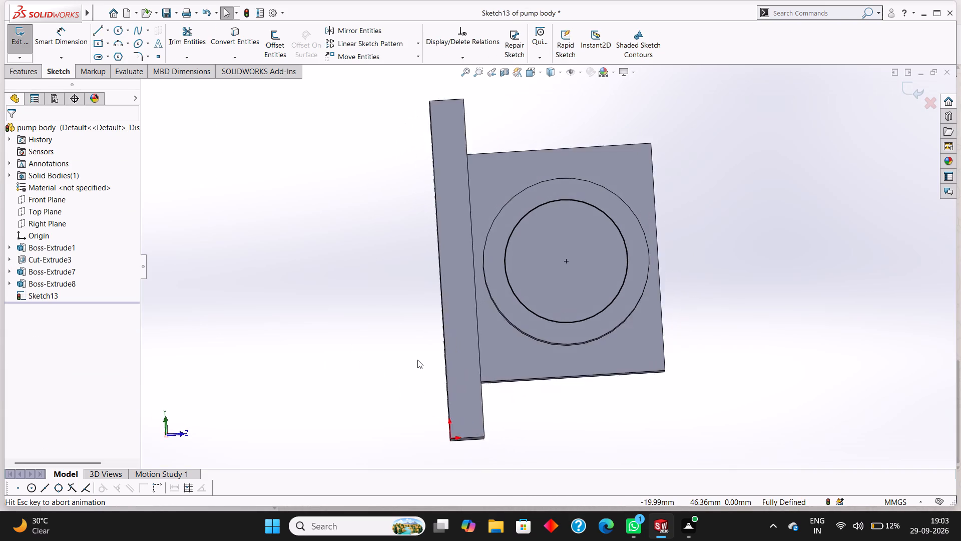
{"action": "key", "text": "ctrl+z"}
{"action": "key", "text": "ctrl+z"}
{"action": "key", "text": "ctrl+z"}
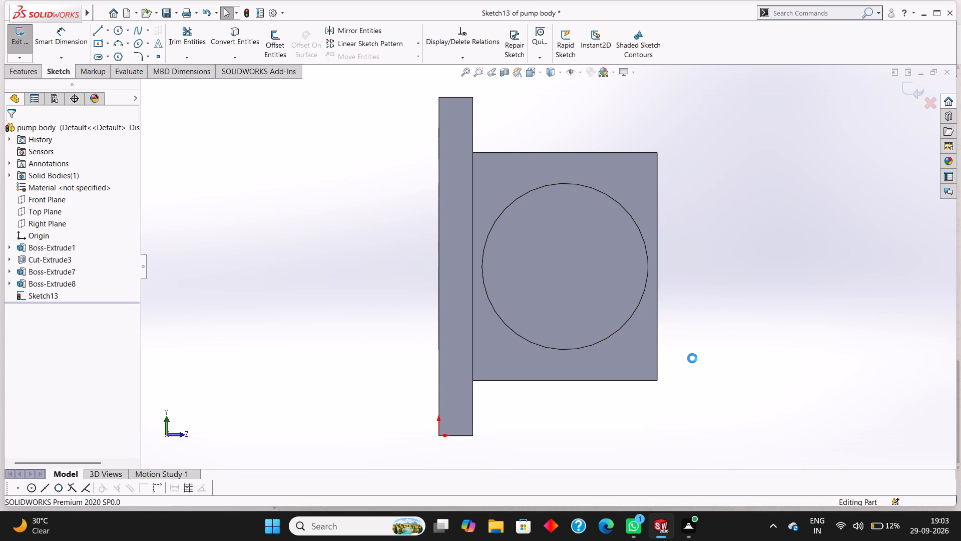
{"action": "key", "text": "ctrl+z"}
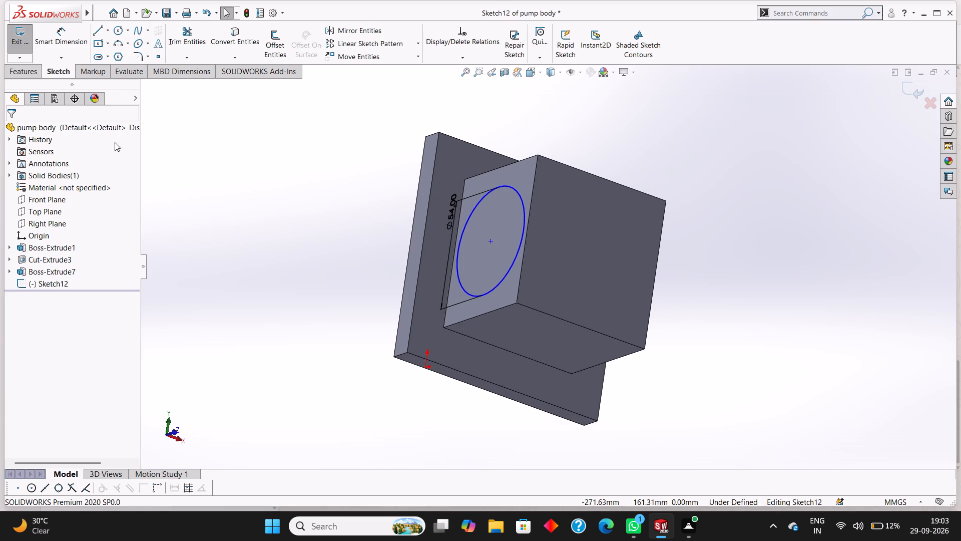
Extrude the 54 mm circle on the block's side face outward 60 mm, merged with the body.
{"action": "left_click", "coordinate": [25, 76]}
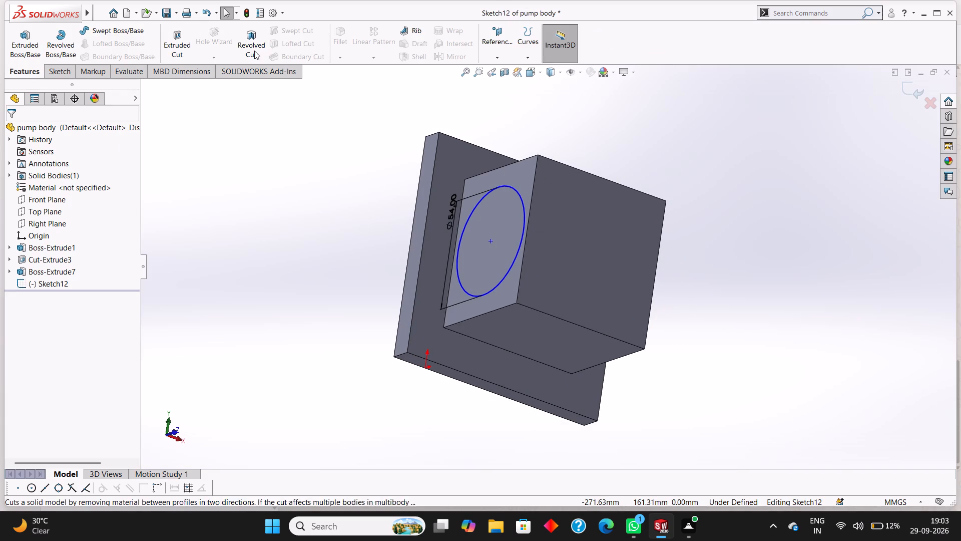
{"action": "left_click", "coordinate": [23, 46]}
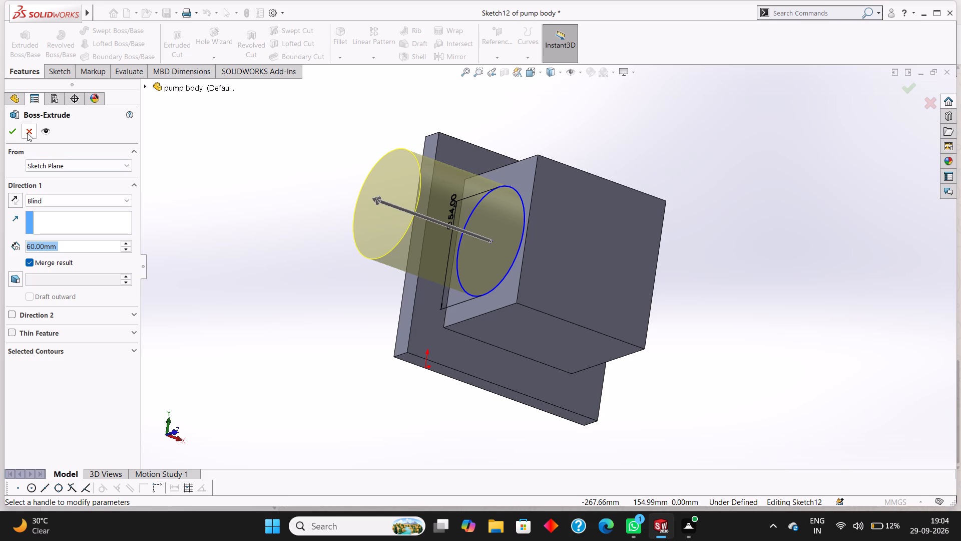
{"action": "left_click", "coordinate": [13, 130]}
{"action": "left_click", "coordinate": [219, 174]}
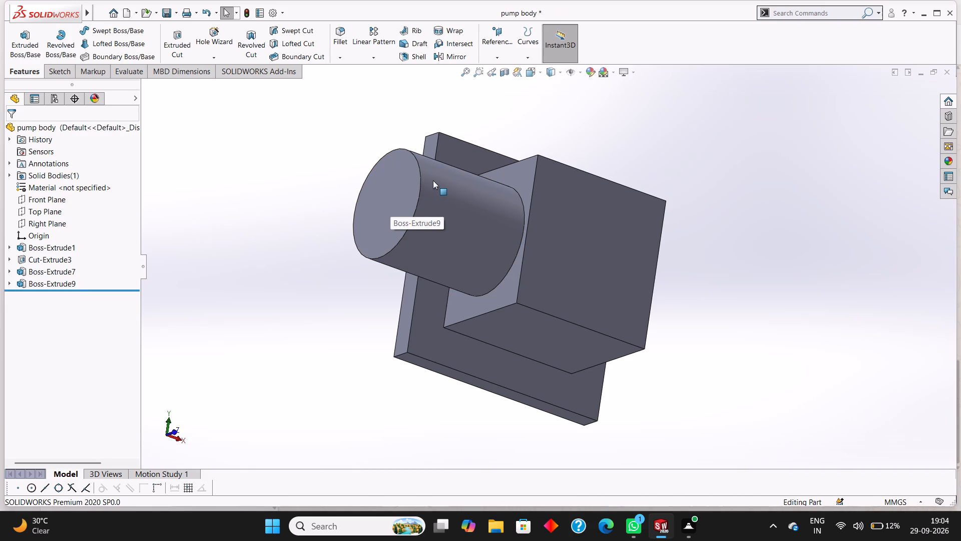
{"action": "left_click", "coordinate": [378, 192]}
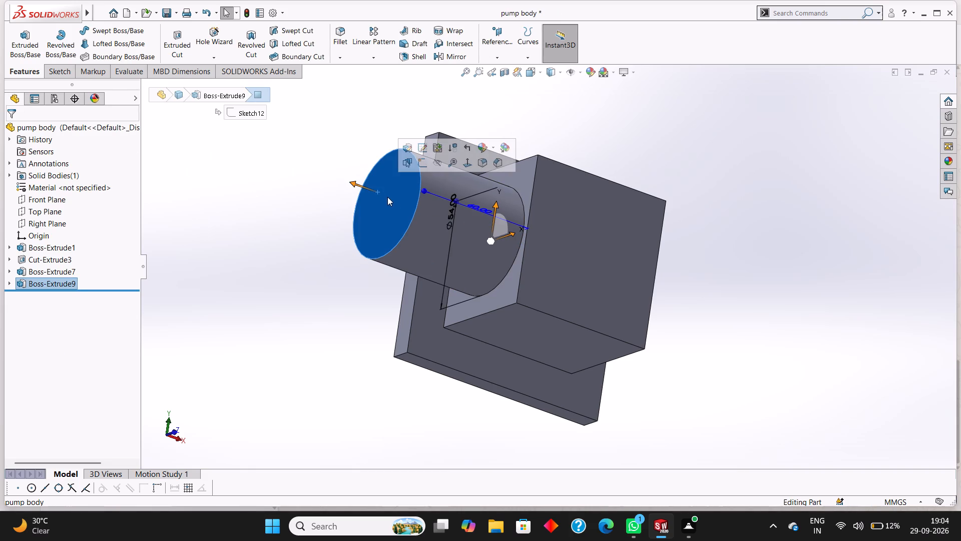
{"action": "key", "text": "ctrl+8"}
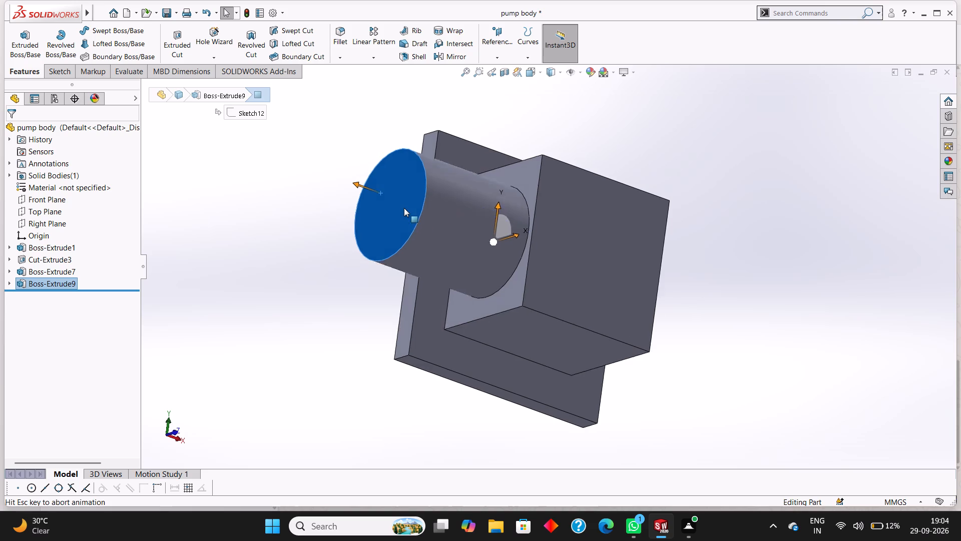
{"action": "key", "text": "Escape"}
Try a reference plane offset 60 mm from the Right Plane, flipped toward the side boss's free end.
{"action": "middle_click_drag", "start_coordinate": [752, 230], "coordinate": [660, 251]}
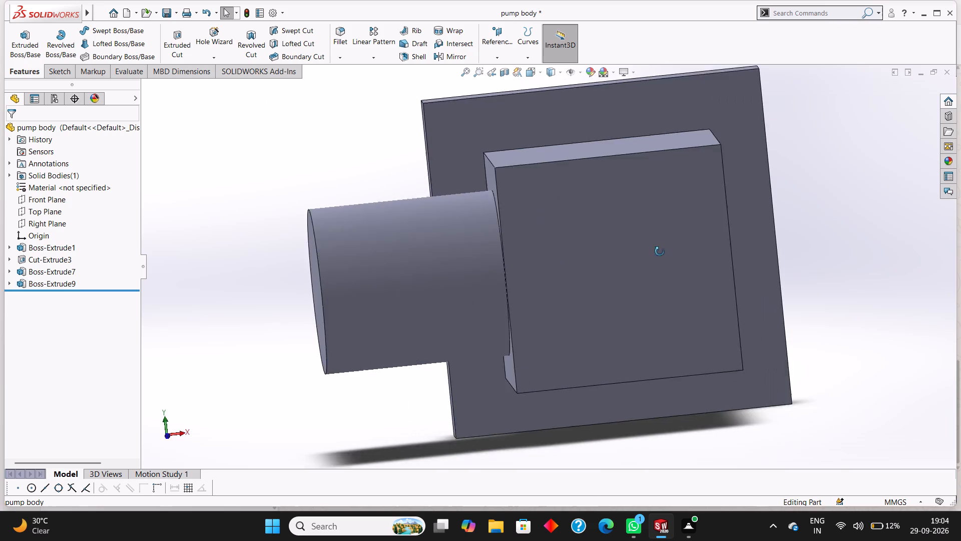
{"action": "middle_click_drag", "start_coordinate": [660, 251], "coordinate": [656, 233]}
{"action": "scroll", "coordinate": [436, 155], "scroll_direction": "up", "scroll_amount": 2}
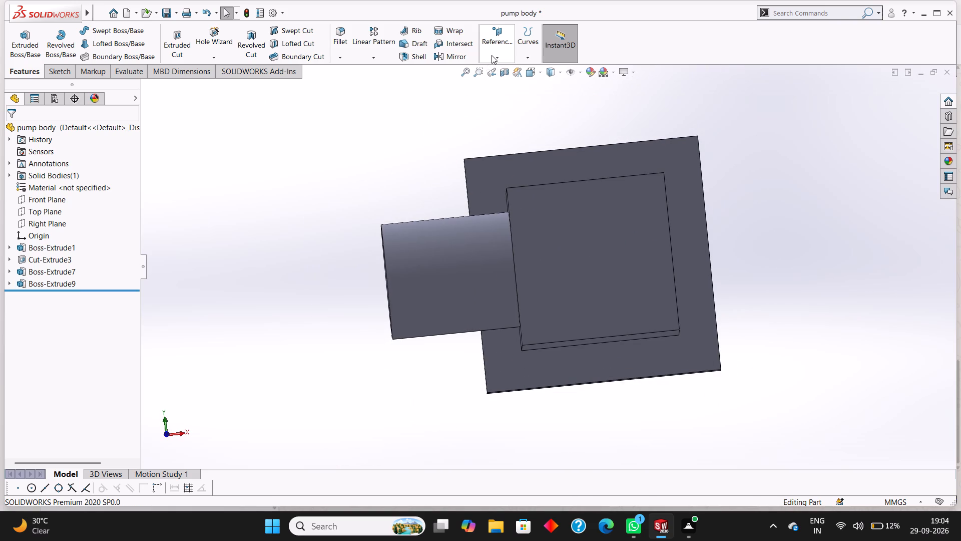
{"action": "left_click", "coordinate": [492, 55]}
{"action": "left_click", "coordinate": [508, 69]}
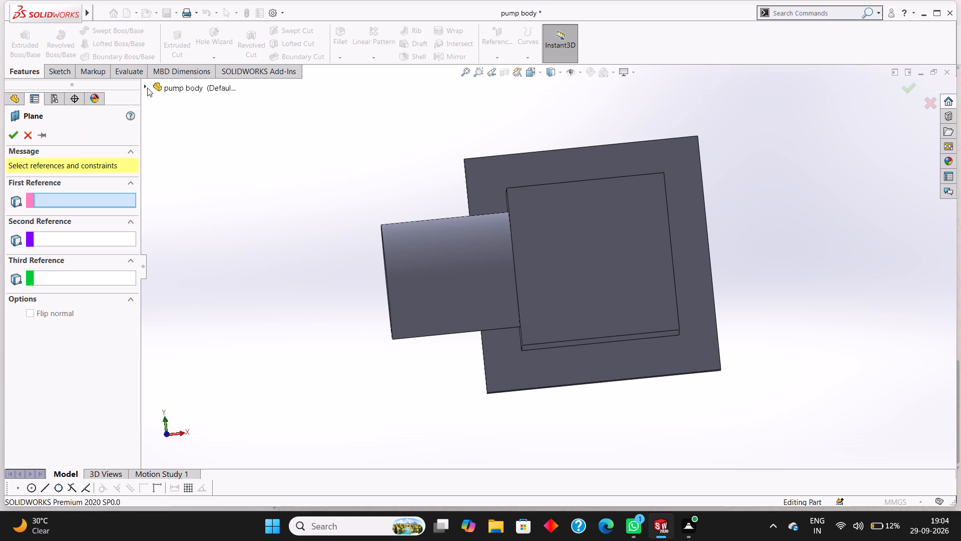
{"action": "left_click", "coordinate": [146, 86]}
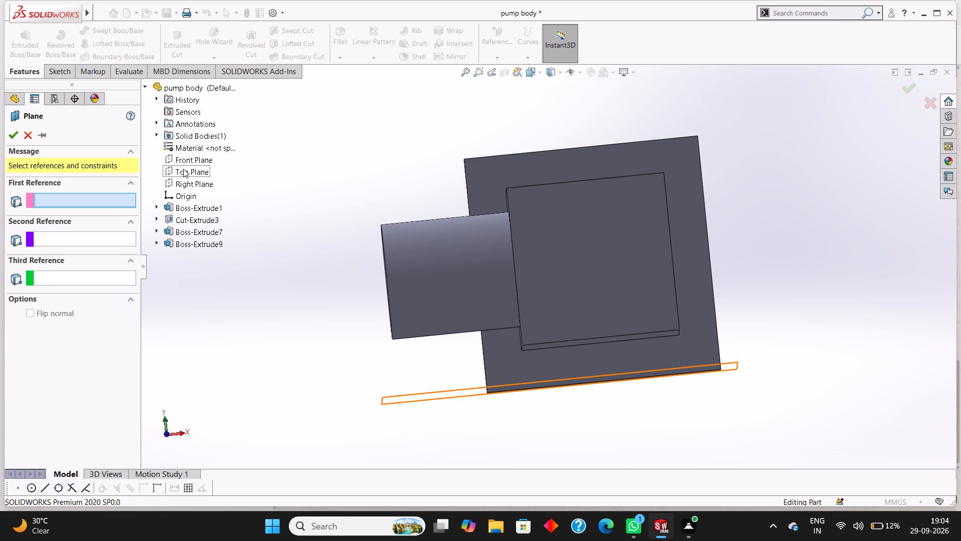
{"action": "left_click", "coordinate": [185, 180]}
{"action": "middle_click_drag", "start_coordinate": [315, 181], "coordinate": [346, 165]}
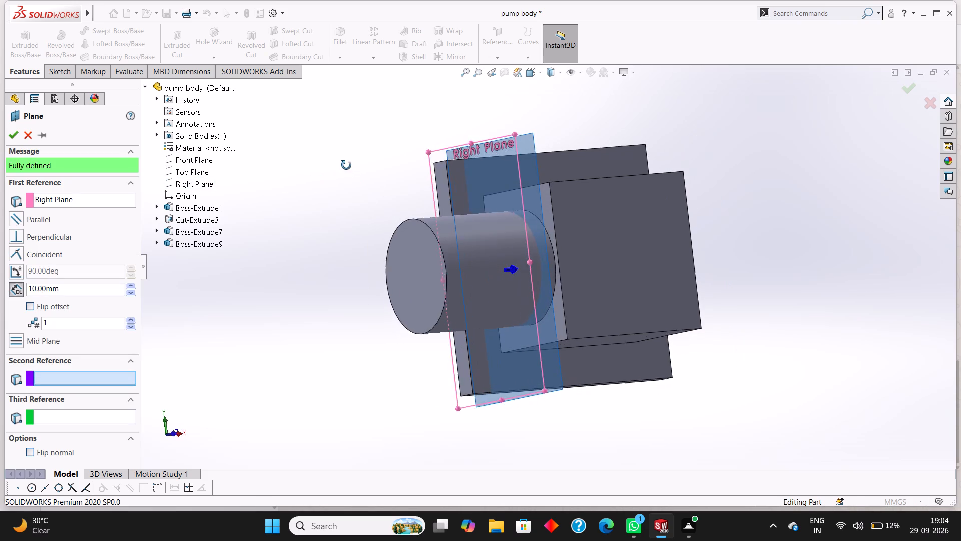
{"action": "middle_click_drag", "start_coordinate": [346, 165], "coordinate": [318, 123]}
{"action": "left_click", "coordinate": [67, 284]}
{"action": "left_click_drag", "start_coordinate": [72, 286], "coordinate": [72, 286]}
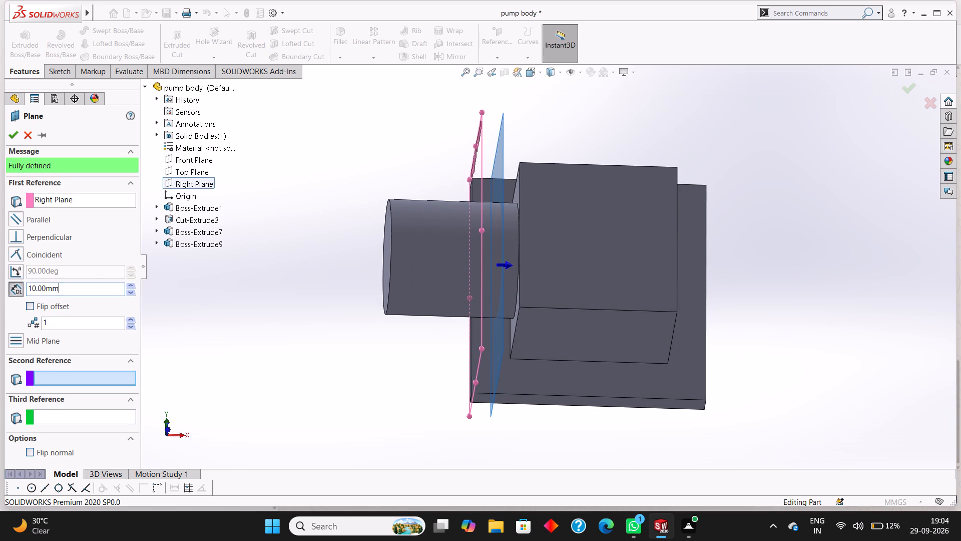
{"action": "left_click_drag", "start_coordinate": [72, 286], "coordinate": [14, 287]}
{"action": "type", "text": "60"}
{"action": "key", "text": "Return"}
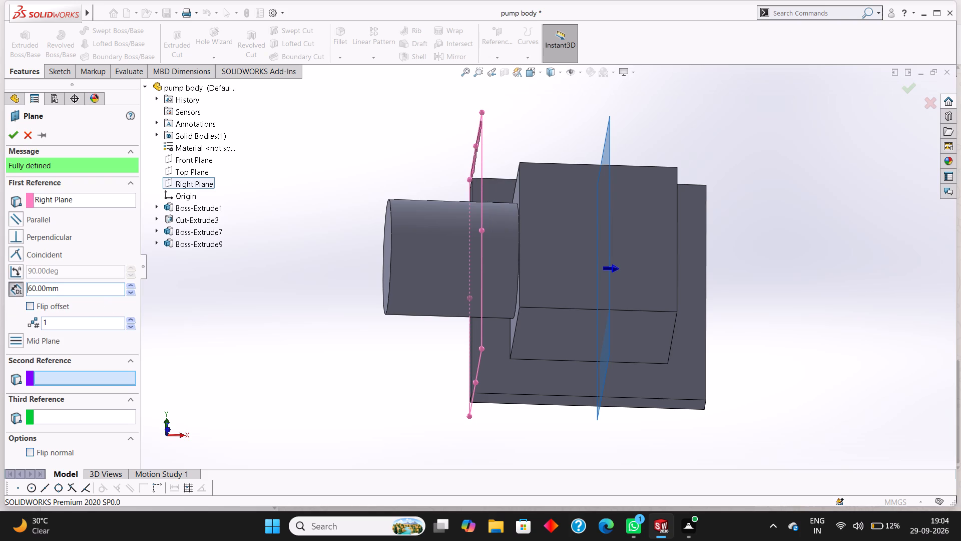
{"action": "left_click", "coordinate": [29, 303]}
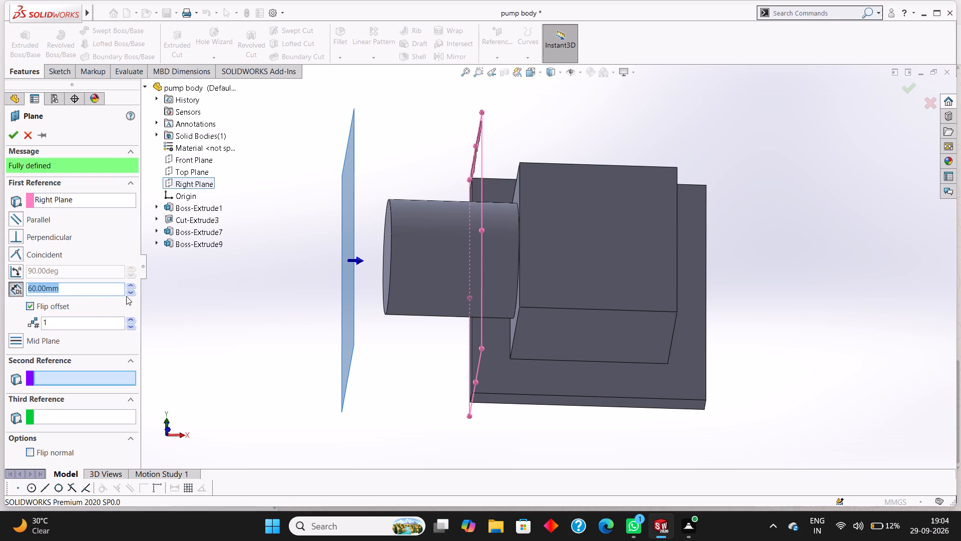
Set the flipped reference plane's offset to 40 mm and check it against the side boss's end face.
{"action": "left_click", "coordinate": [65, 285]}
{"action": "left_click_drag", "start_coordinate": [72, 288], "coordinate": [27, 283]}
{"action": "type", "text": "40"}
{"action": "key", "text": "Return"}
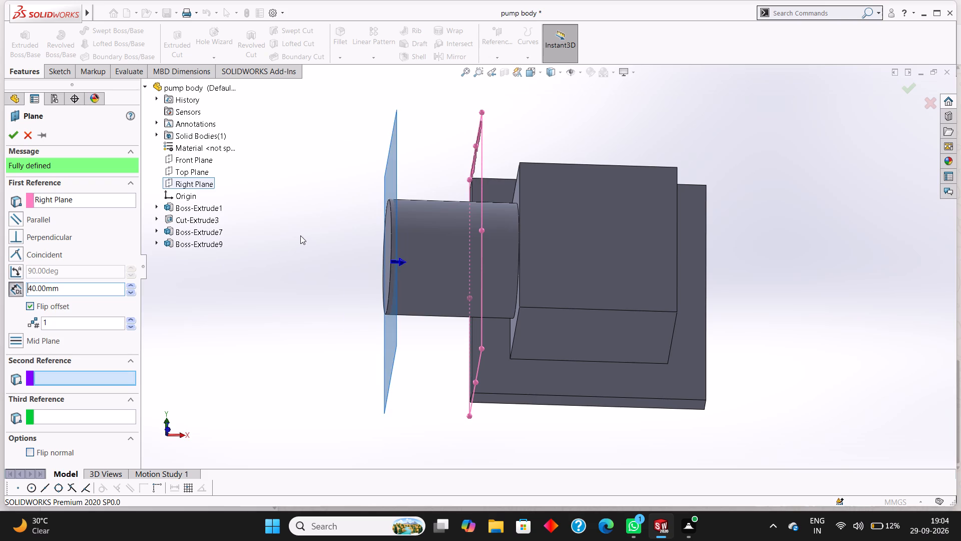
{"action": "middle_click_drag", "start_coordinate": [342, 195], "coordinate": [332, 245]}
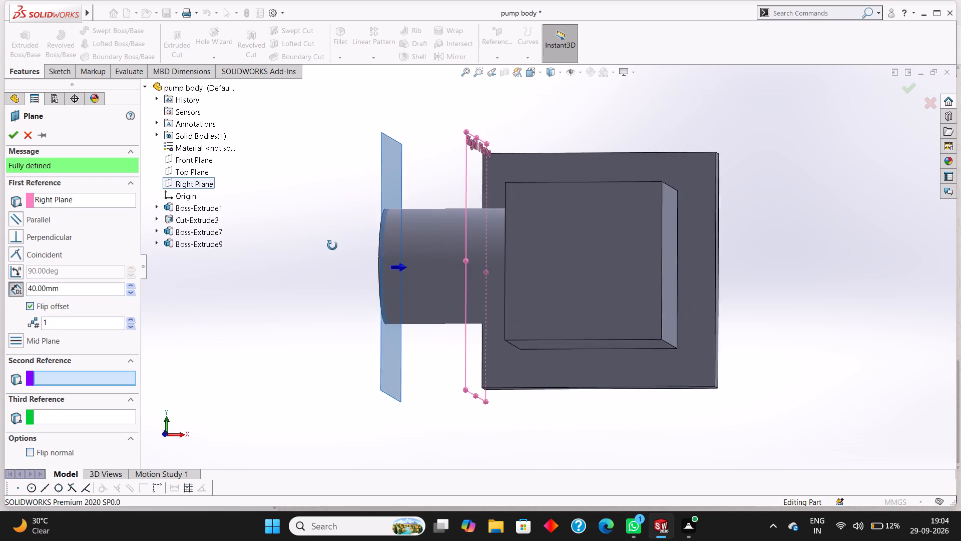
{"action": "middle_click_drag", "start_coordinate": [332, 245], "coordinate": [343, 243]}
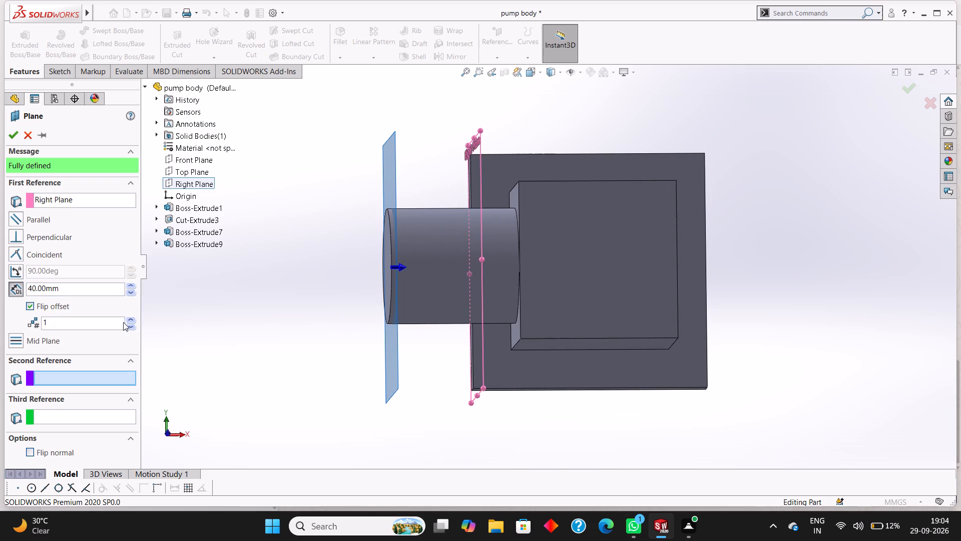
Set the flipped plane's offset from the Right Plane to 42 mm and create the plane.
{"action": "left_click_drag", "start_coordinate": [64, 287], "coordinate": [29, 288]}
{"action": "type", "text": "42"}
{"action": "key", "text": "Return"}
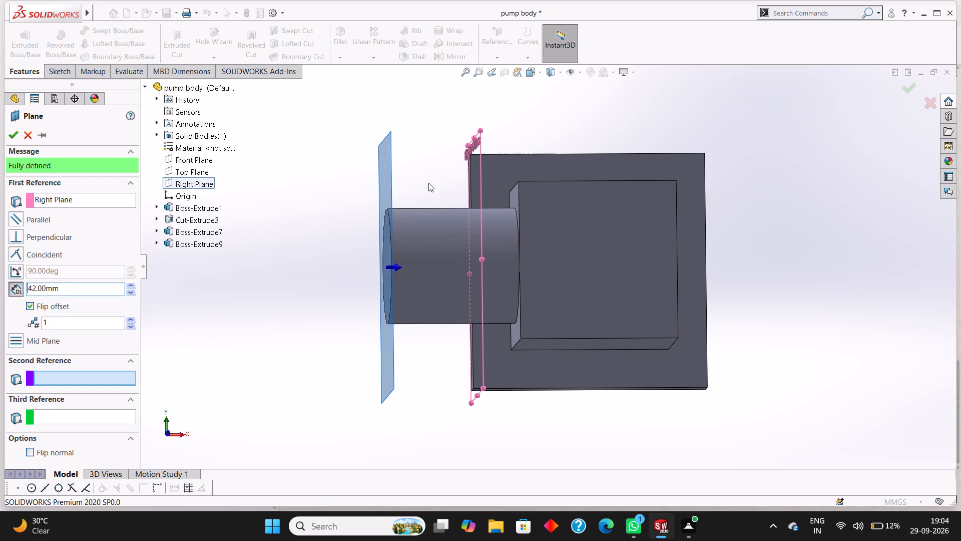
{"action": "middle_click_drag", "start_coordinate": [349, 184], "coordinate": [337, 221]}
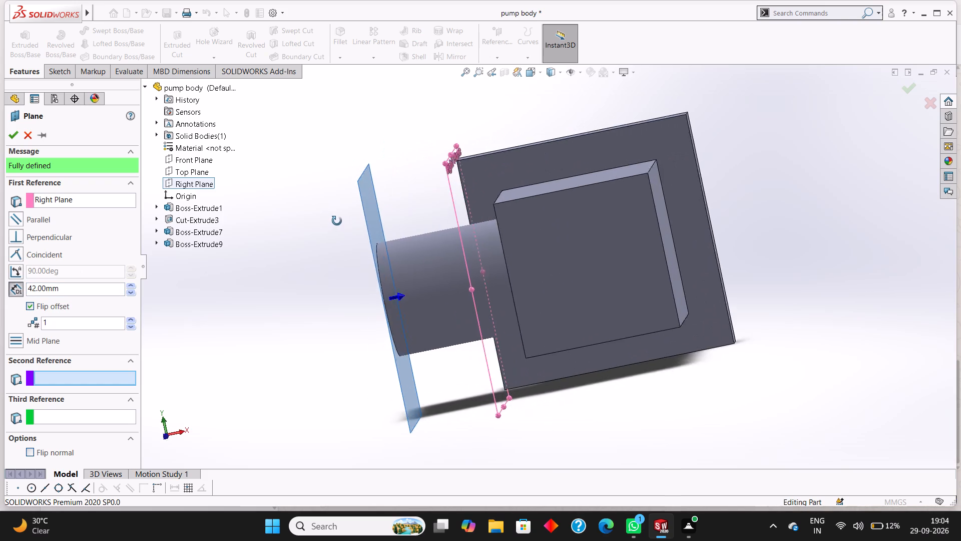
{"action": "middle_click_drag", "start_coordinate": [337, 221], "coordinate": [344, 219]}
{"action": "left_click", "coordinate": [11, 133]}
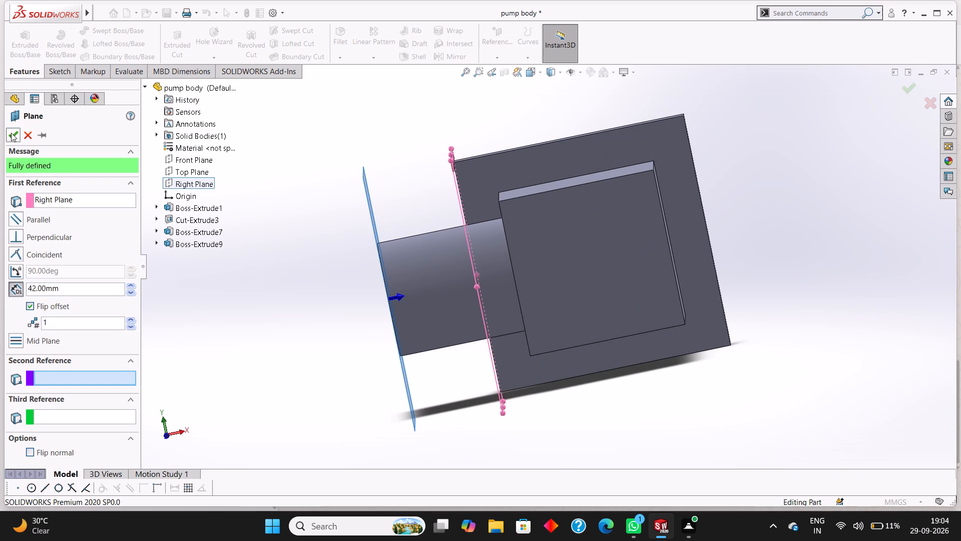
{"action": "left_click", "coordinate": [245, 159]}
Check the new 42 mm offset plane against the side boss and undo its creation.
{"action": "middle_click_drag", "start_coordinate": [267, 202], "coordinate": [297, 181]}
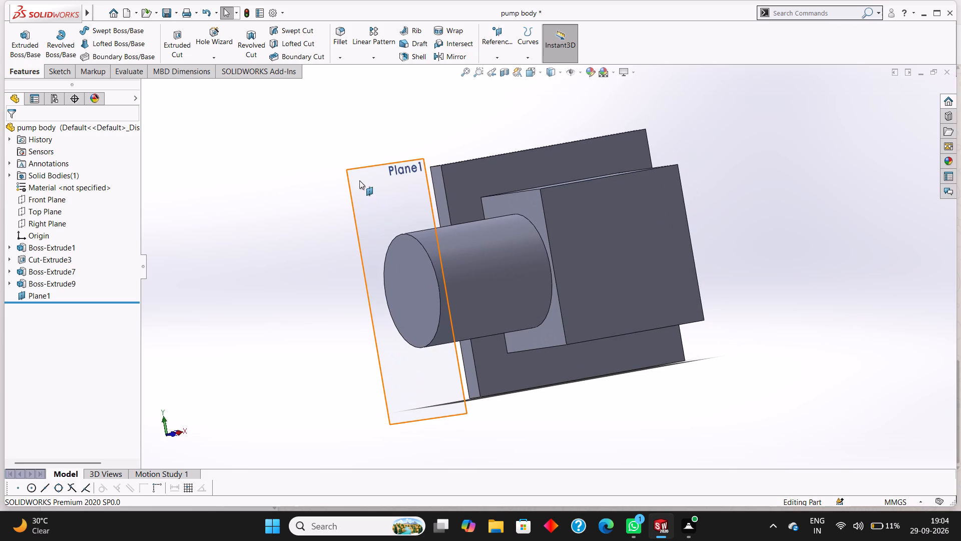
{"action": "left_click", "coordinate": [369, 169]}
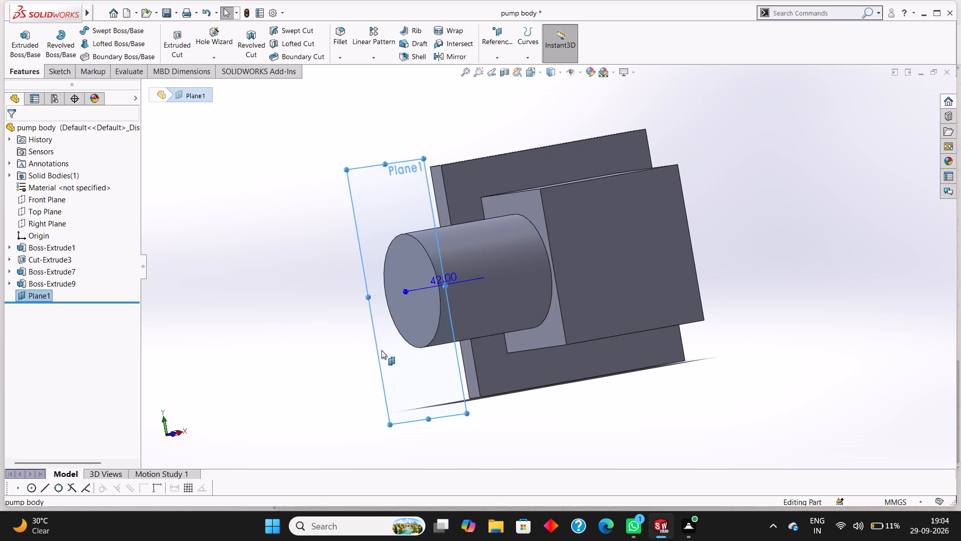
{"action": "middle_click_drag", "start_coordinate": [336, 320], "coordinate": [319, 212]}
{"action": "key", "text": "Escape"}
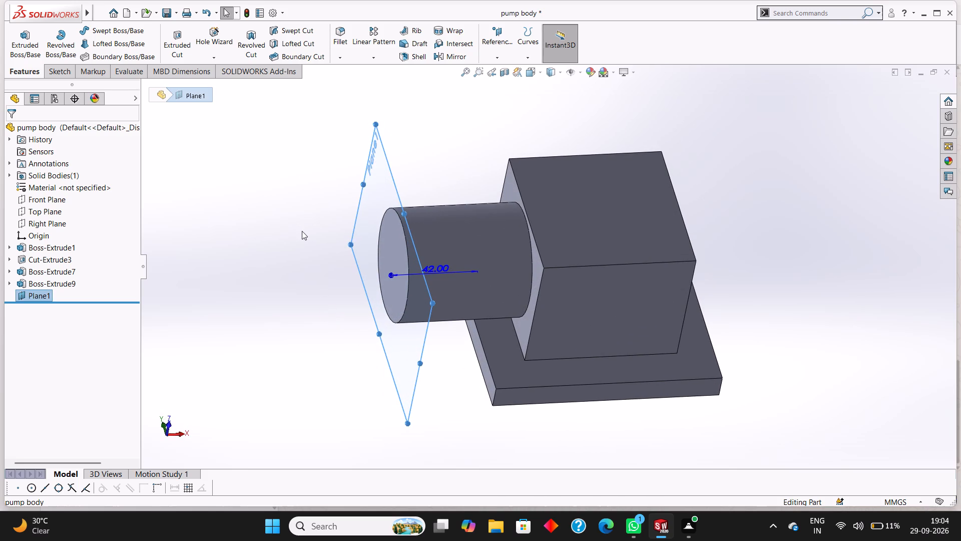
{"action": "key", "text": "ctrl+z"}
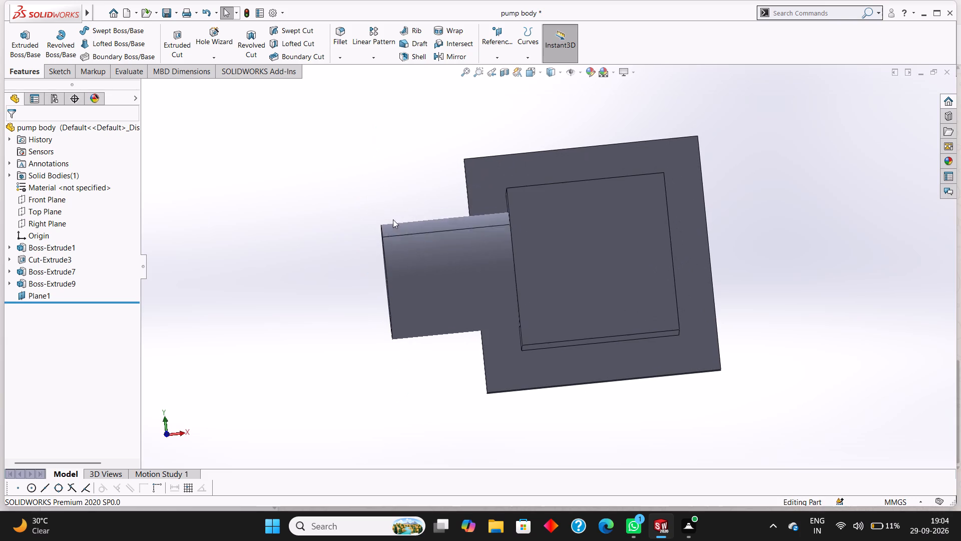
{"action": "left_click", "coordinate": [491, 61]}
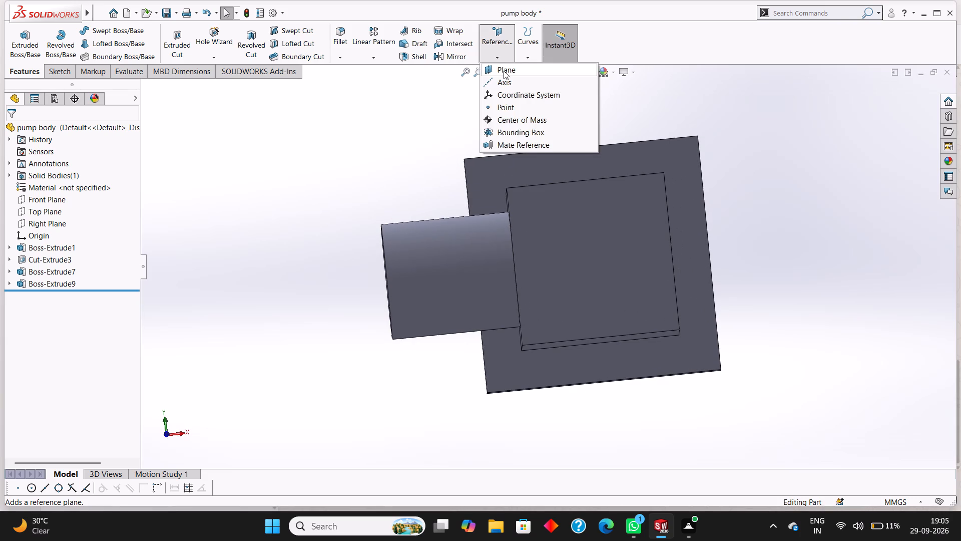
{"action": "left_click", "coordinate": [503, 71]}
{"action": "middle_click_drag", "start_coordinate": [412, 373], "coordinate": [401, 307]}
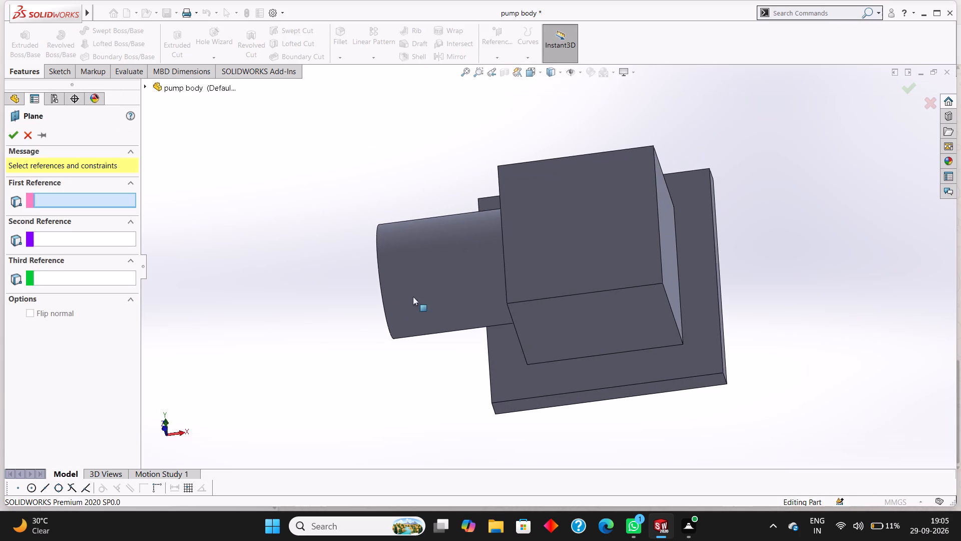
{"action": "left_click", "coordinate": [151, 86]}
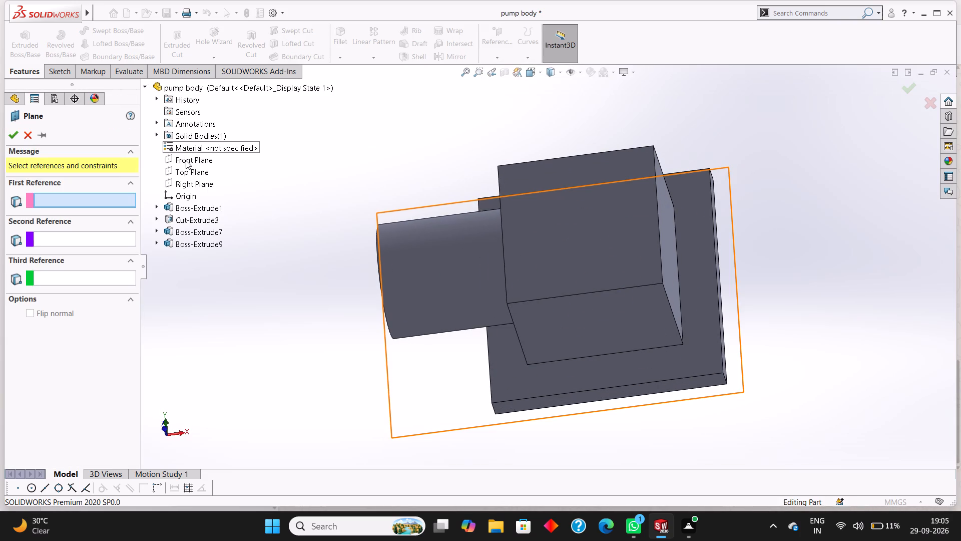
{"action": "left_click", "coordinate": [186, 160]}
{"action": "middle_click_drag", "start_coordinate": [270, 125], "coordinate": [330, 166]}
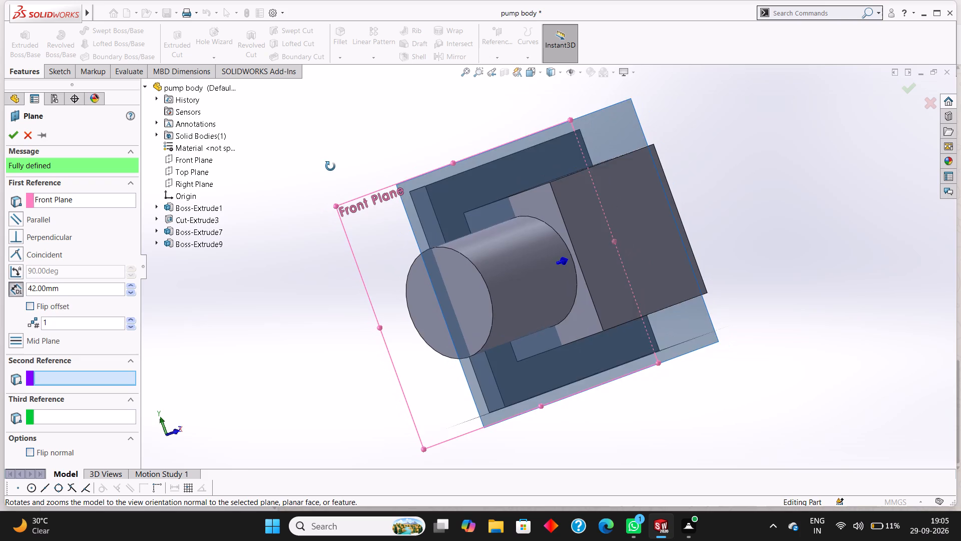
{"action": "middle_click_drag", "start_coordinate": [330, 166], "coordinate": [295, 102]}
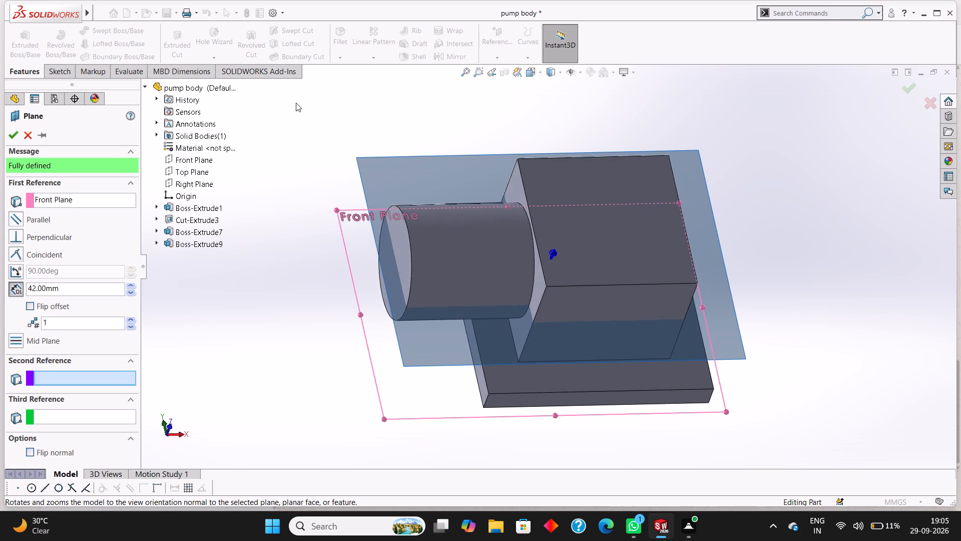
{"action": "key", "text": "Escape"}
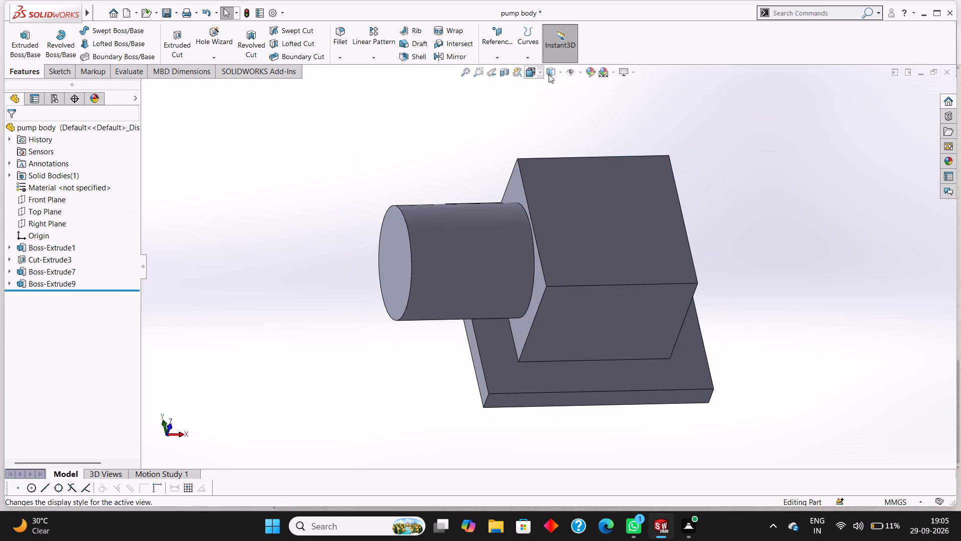
Start a reference plane parallel to the Top Plane with its offset set to 40 mm.
{"action": "left_click", "coordinate": [496, 57]}
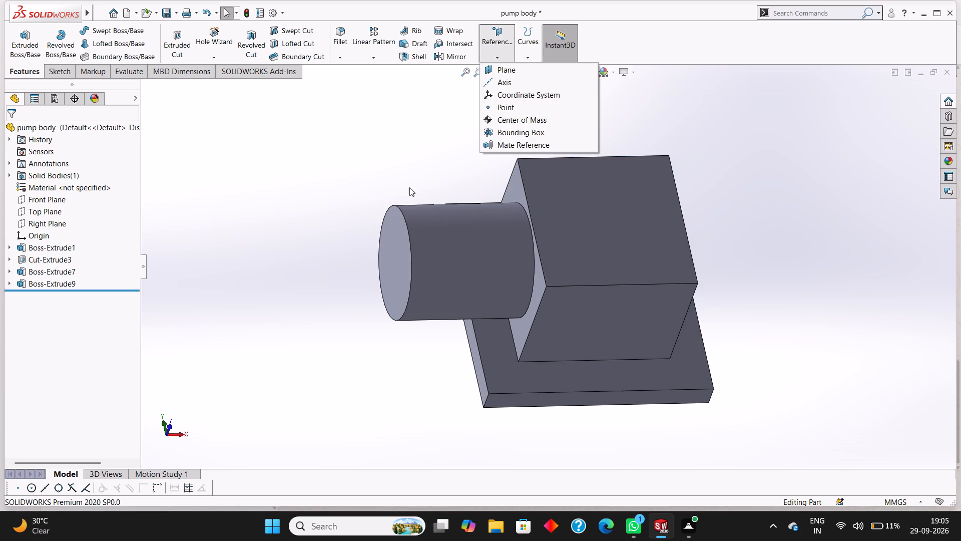
{"action": "left_click", "coordinate": [513, 73]}
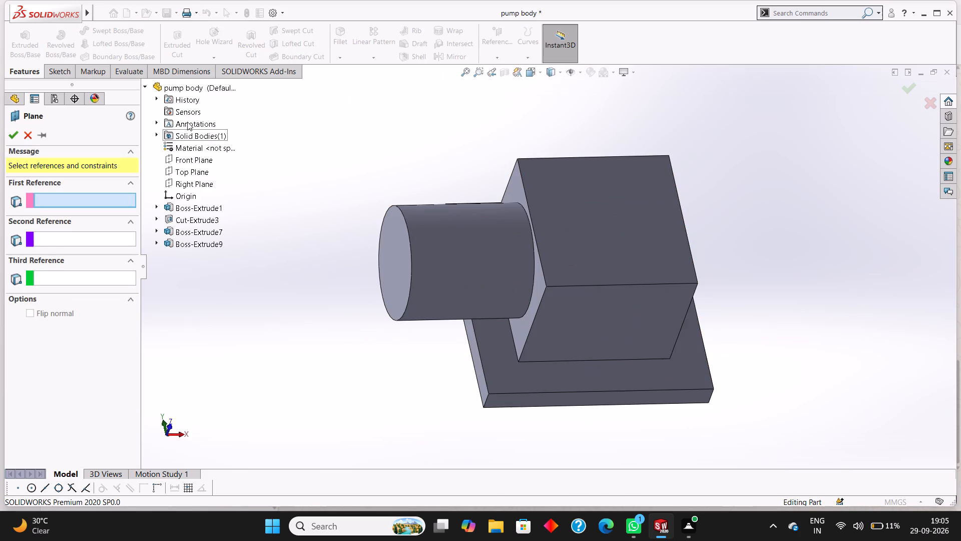
{"action": "left_click", "coordinate": [187, 171]}
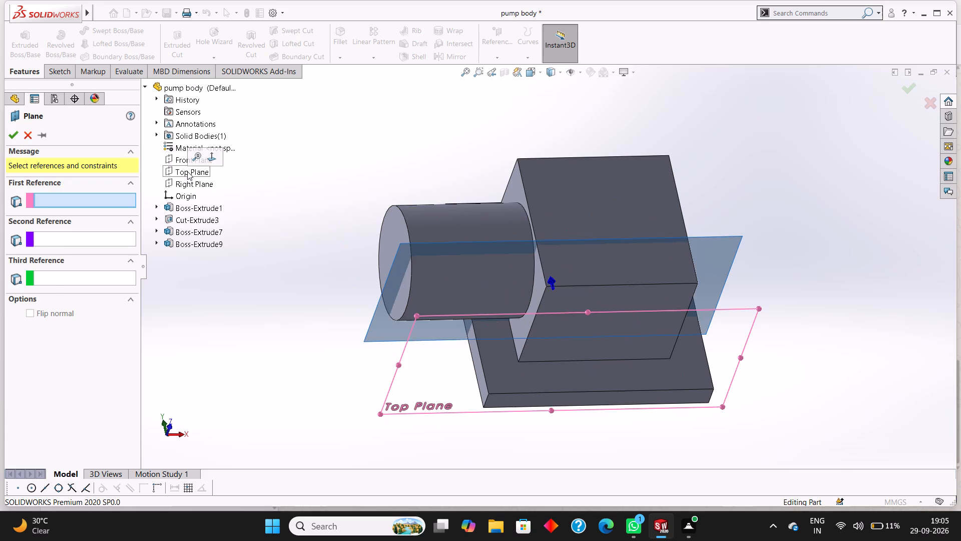
{"action": "middle_click_drag", "start_coordinate": [275, 166], "coordinate": [328, 159]}
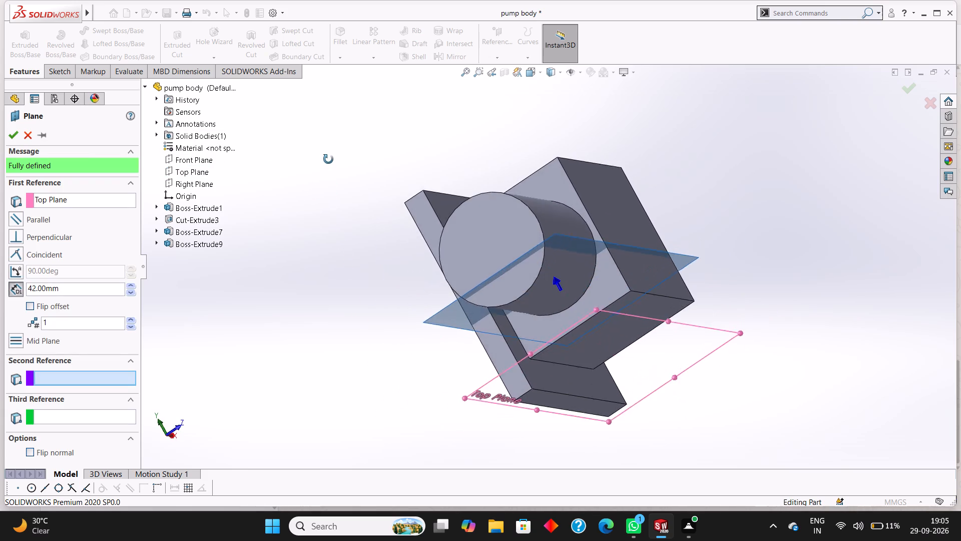
{"action": "middle_click_drag", "start_coordinate": [328, 159], "coordinate": [330, 173]}
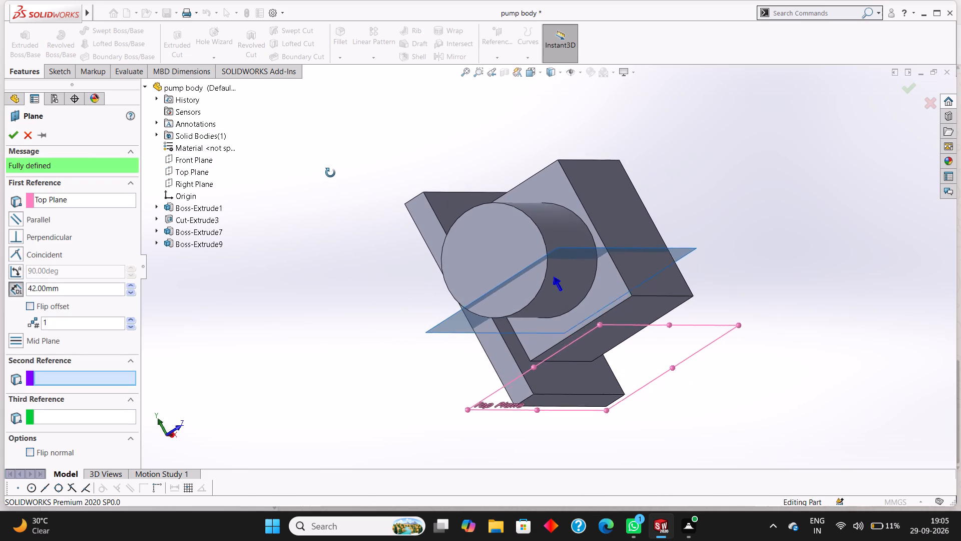
{"action": "middle_click_drag", "start_coordinate": [330, 173], "coordinate": [328, 174]}
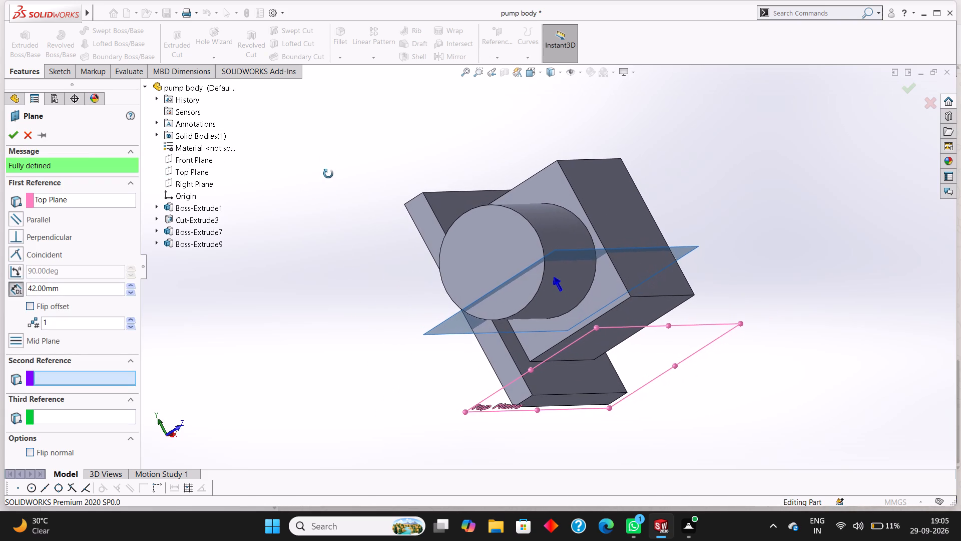
{"action": "middle_click_drag", "start_coordinate": [328, 174], "coordinate": [348, 180]}
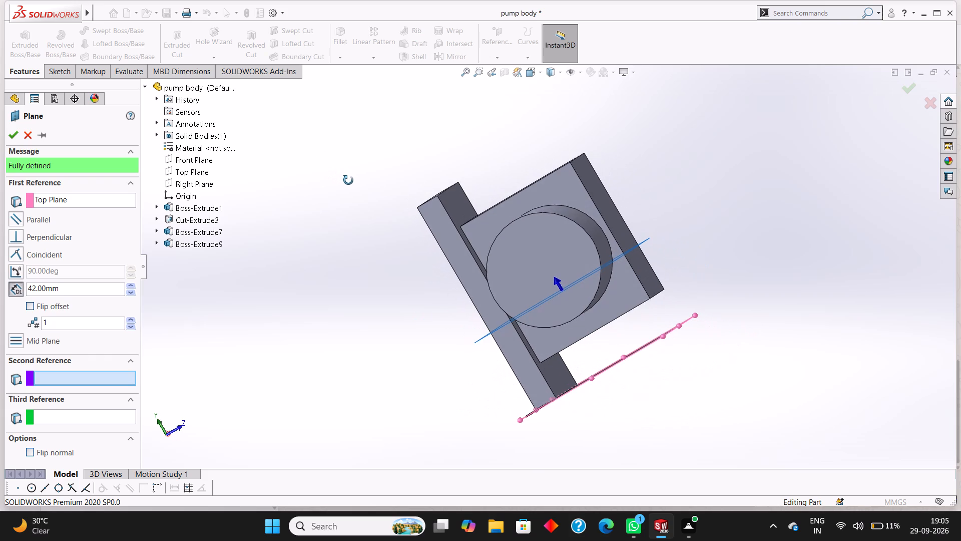
{"action": "middle_click_drag", "start_coordinate": [348, 180], "coordinate": [341, 176]}
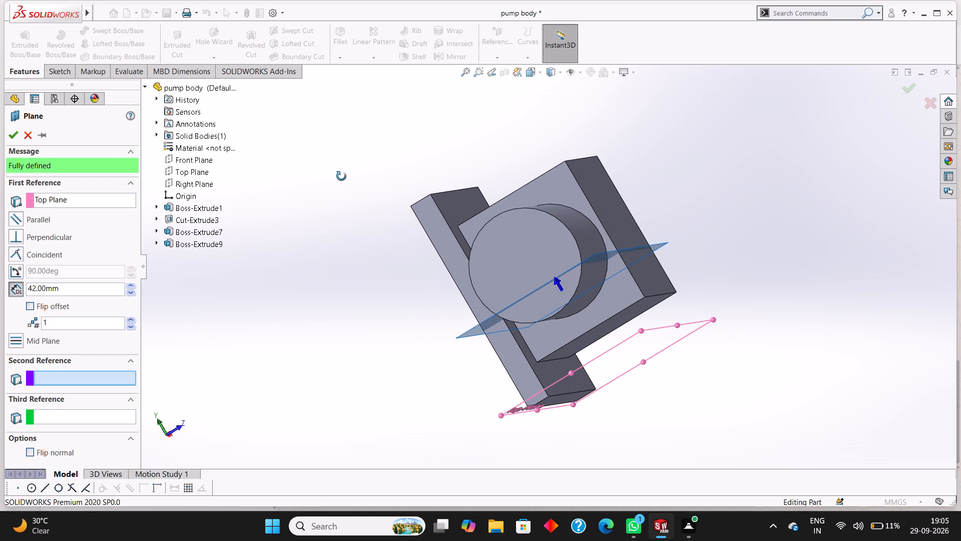
{"action": "middle_click_drag", "start_coordinate": [341, 176], "coordinate": [341, 179]}
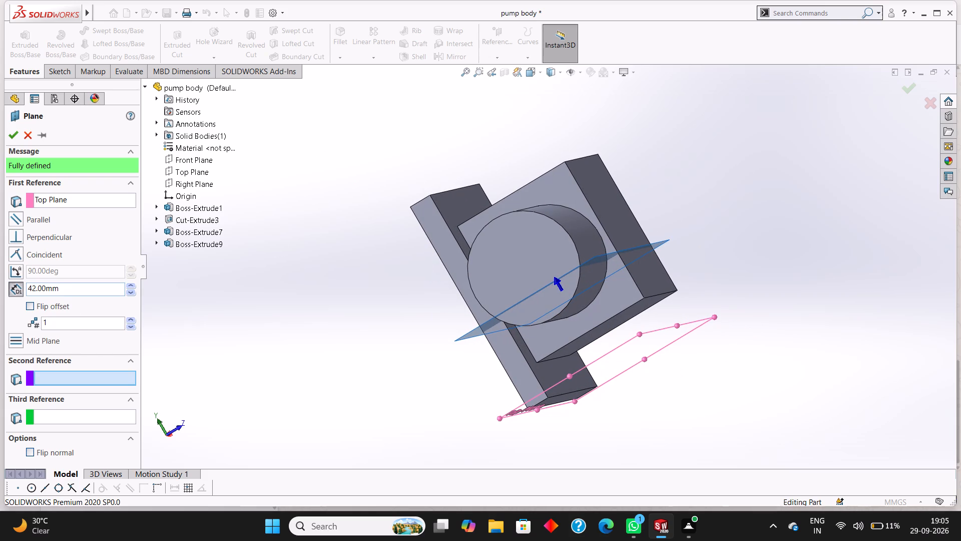
{"action": "left_click", "coordinate": [68, 291]}
{"action": "left_click_drag", "start_coordinate": [86, 290], "coordinate": [30, 283]}
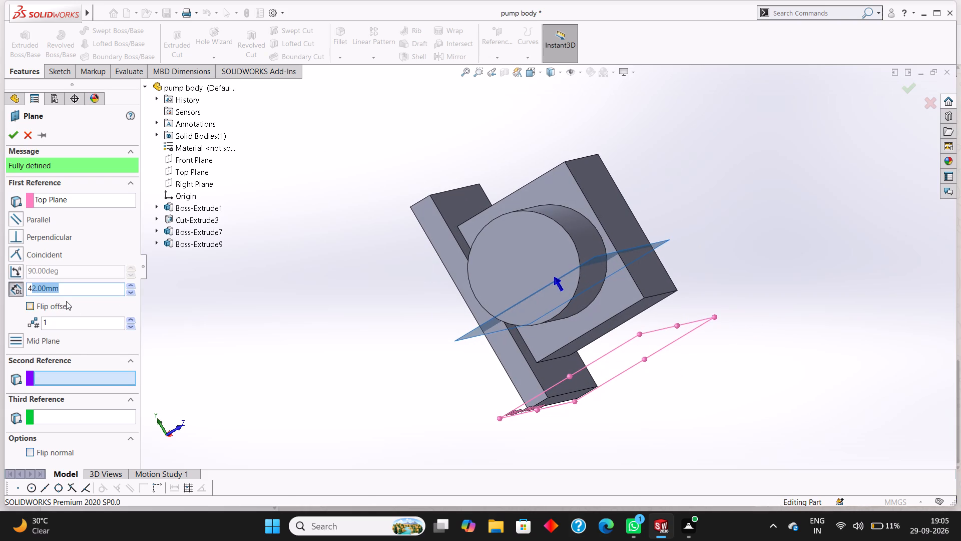
{"action": "left_click", "coordinate": [72, 288]}
{"action": "left_click_drag", "start_coordinate": [85, 292], "coordinate": [13, 290]}
{"action": "type", "text": "40"}
{"action": "key", "text": "Return"}
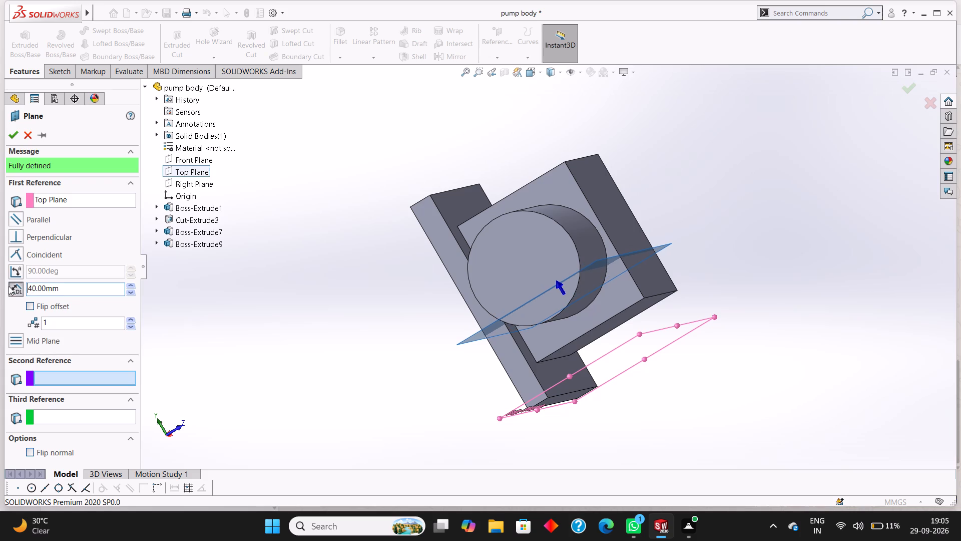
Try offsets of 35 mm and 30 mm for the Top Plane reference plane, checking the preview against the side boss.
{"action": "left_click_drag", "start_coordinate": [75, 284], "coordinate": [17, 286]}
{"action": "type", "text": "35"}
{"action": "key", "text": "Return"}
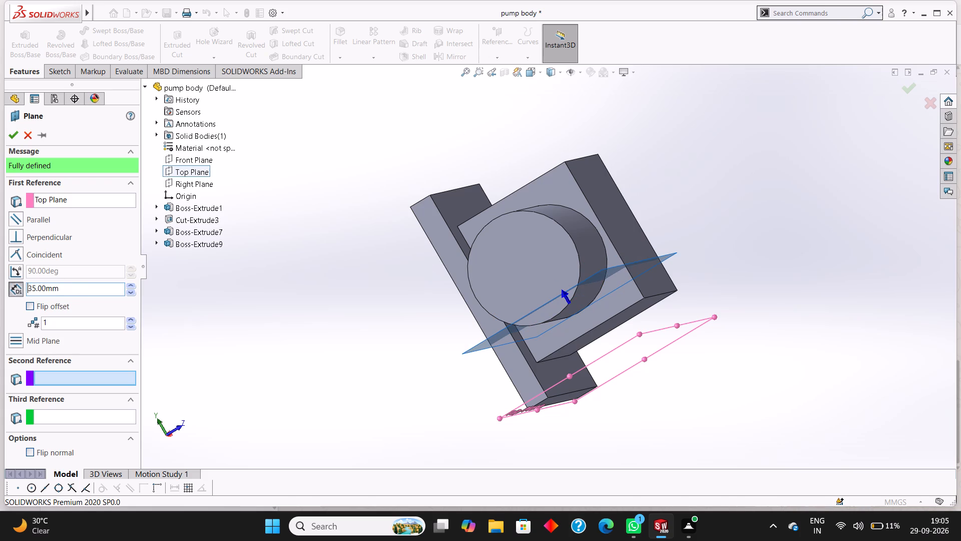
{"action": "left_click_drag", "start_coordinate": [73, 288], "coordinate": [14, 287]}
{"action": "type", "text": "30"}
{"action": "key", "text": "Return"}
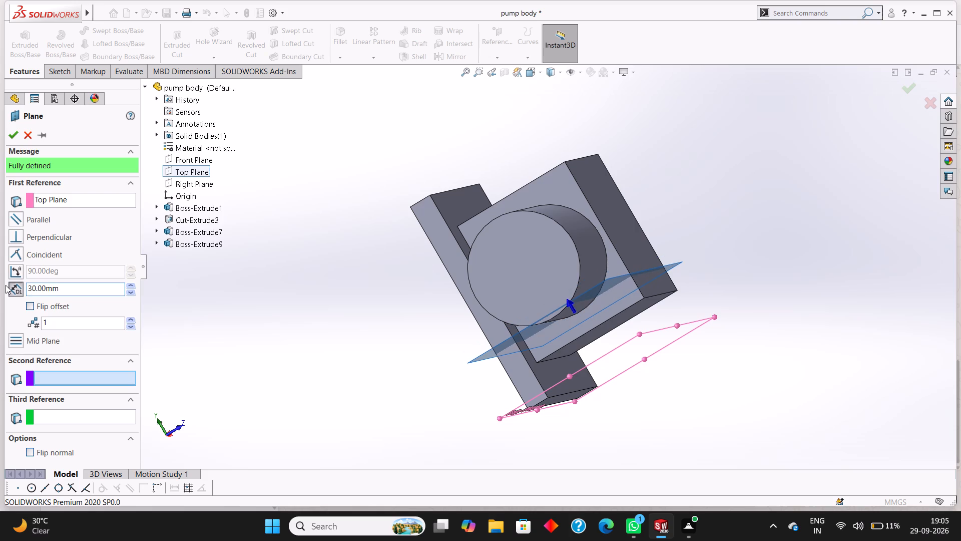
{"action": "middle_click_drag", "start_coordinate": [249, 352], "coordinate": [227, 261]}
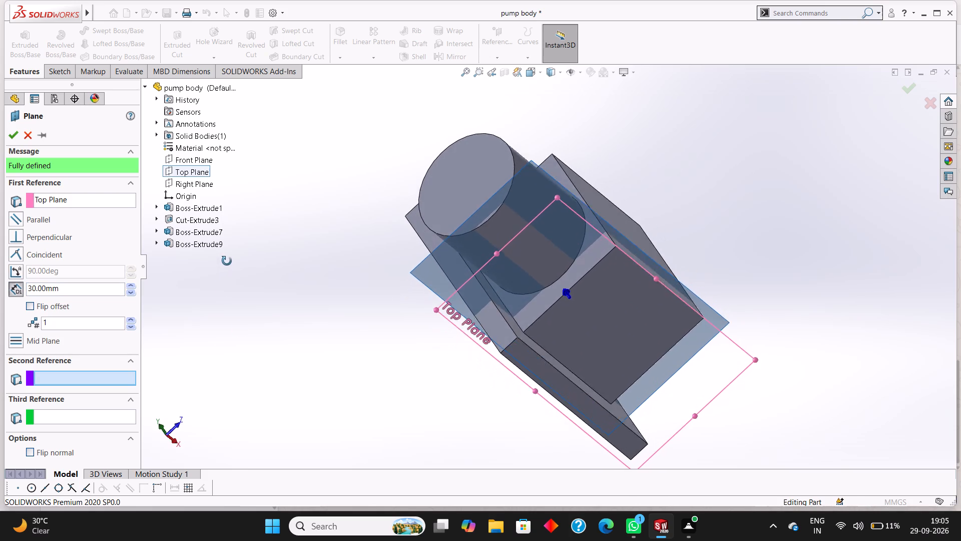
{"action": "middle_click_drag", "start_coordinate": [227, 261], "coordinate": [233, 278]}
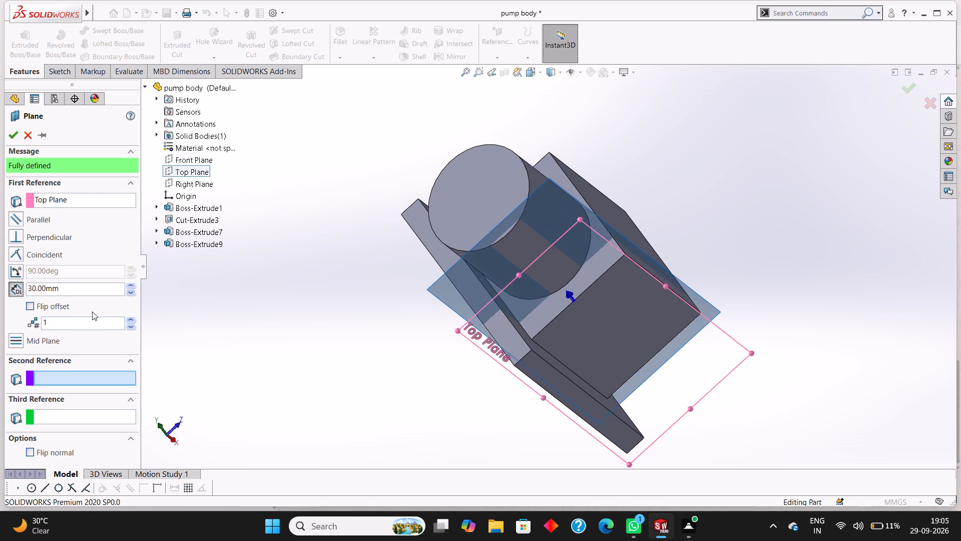
Set the offset from the Top Plane to 28 mm, check it around the side boss and create the plane.
{"action": "left_click_drag", "start_coordinate": [68, 289], "coordinate": [11, 286]}
{"action": "type", "text": "25"}
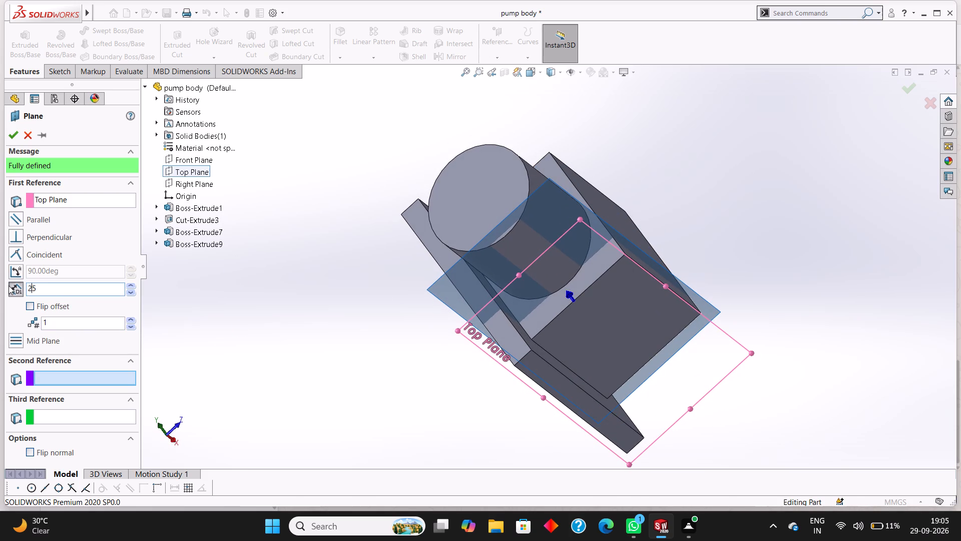
{"action": "key", "text": "BackSpace"}
{"action": "key", "text": "8"}
{"action": "key", "text": "Return"}
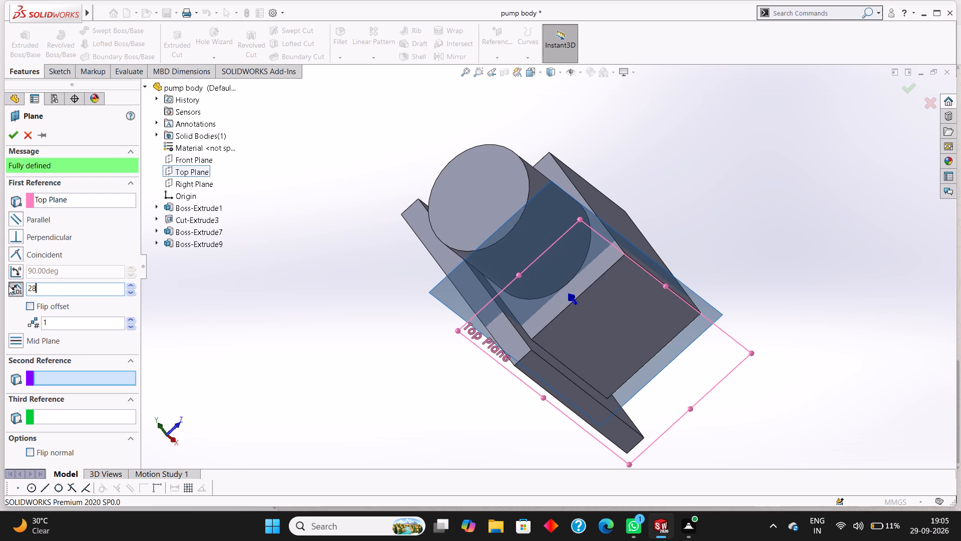
{"action": "middle_click_drag", "start_coordinate": [366, 298], "coordinate": [384, 330]}
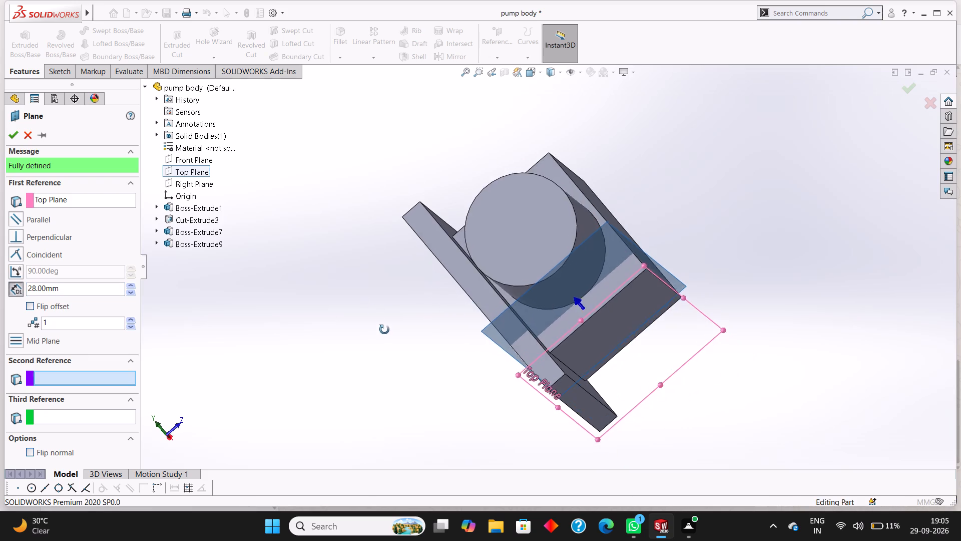
{"action": "middle_click_drag", "start_coordinate": [384, 330], "coordinate": [390, 378]}
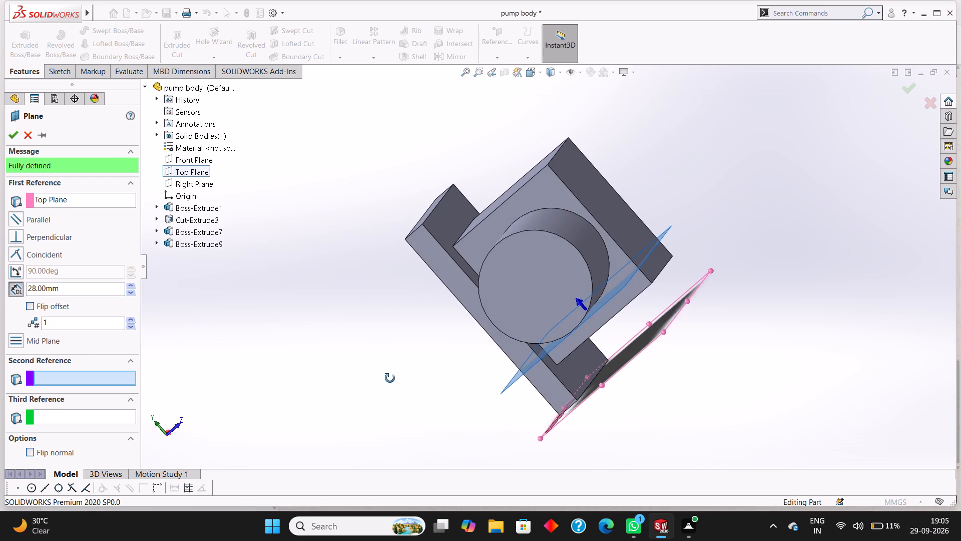
{"action": "middle_click_drag", "start_coordinate": [390, 378], "coordinate": [378, 340]}
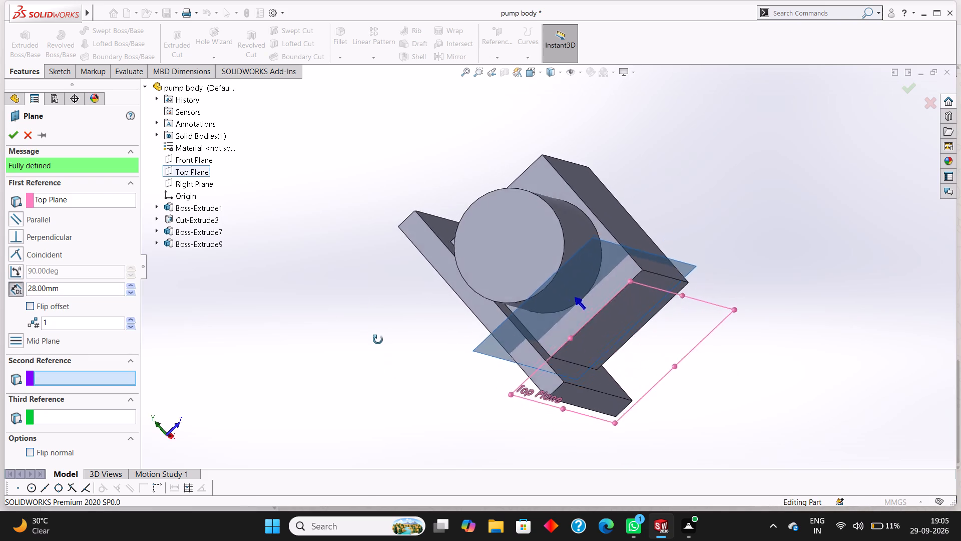
{"action": "middle_click_drag", "start_coordinate": [378, 340], "coordinate": [441, 355]}
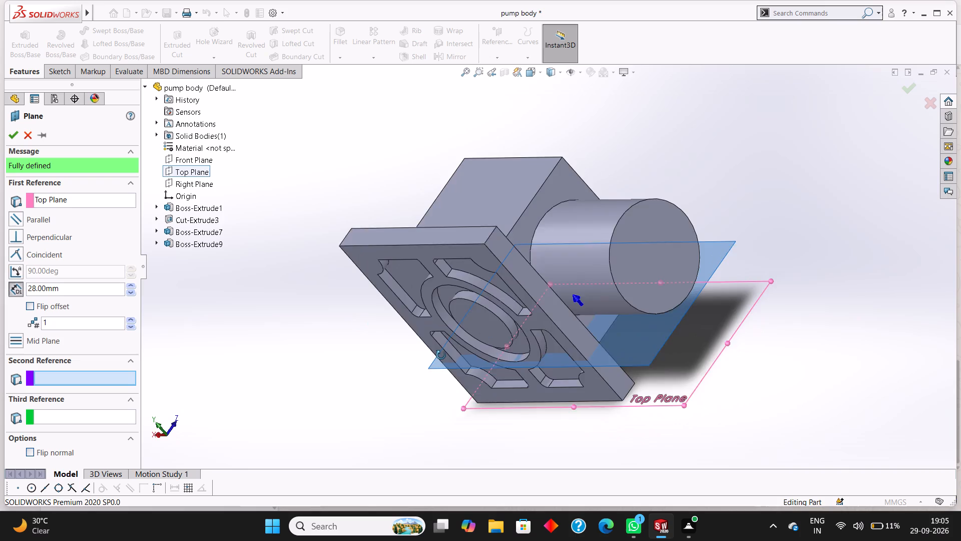
{"action": "middle_click_drag", "start_coordinate": [441, 355], "coordinate": [437, 412]}
{"action": "middle_click_drag", "start_coordinate": [629, 125], "coordinate": [566, 202]}
{"action": "scroll", "coordinate": [628, 128], "scroll_direction": "up", "scroll_amount": 1}
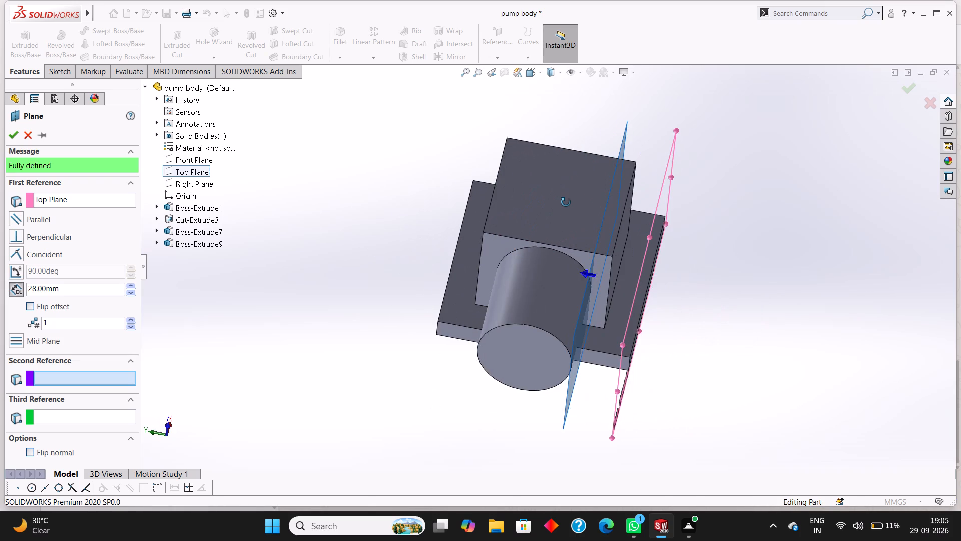
{"action": "middle_click_drag", "start_coordinate": [566, 202], "coordinate": [561, 179]}
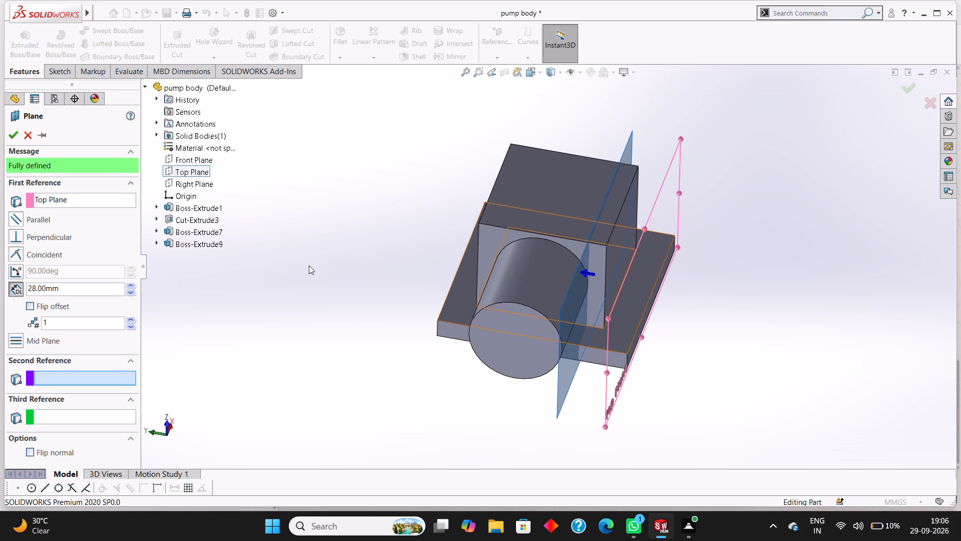
{"action": "left_click", "coordinate": [15, 138]}
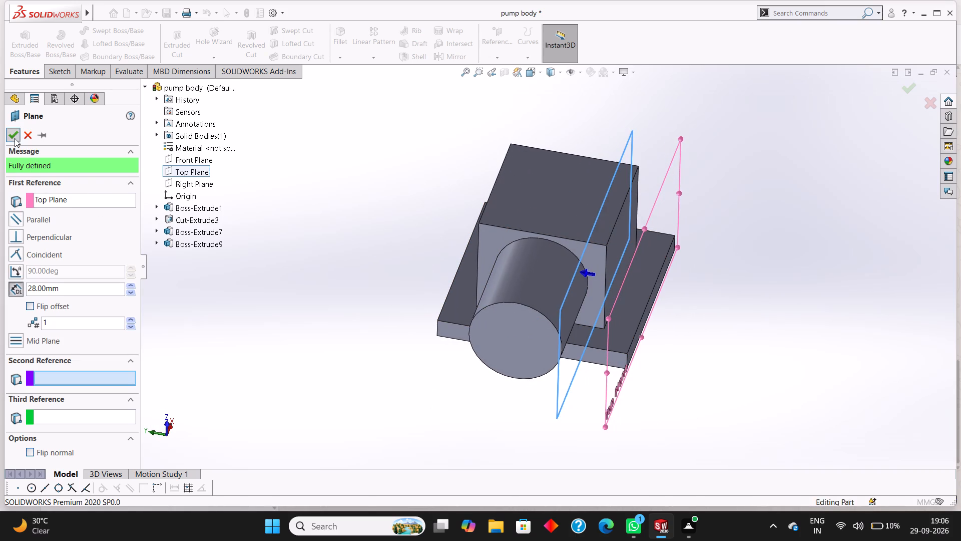
Examine the new offset plane face-on from both sides and at an angle against the side boss.
{"action": "left_click", "coordinate": [624, 147]}
{"action": "key", "text": "ctrl+8"}
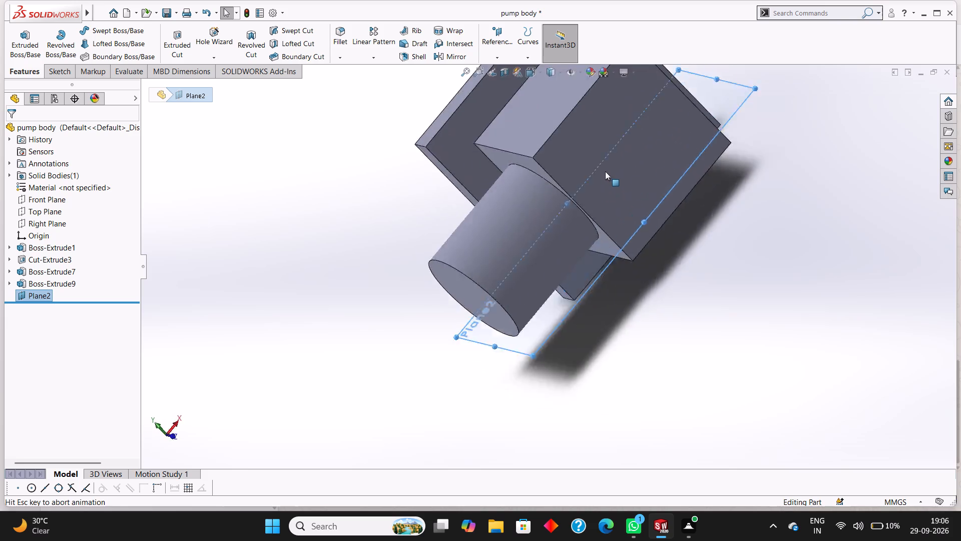
{"action": "left_click", "coordinate": [411, 178]}
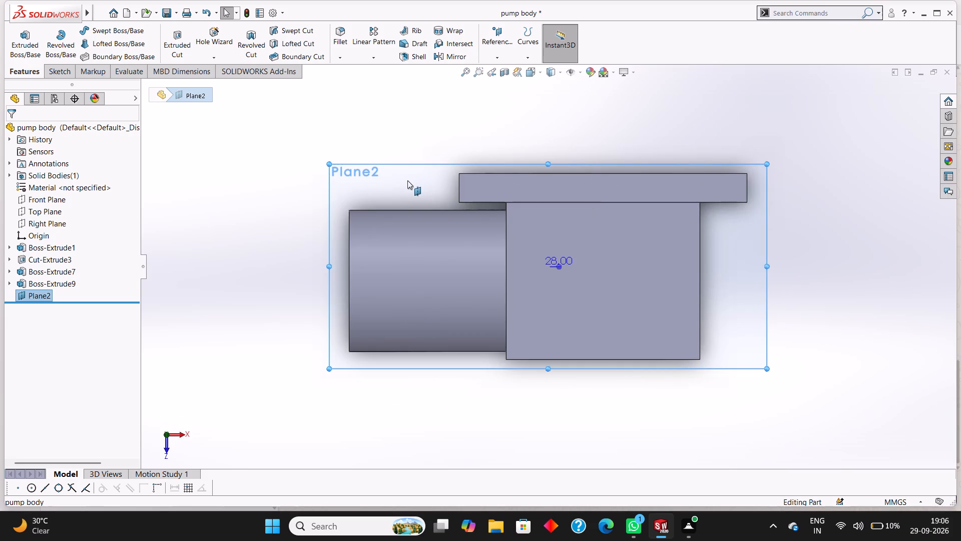
{"action": "key", "text": "ctrl+8"}
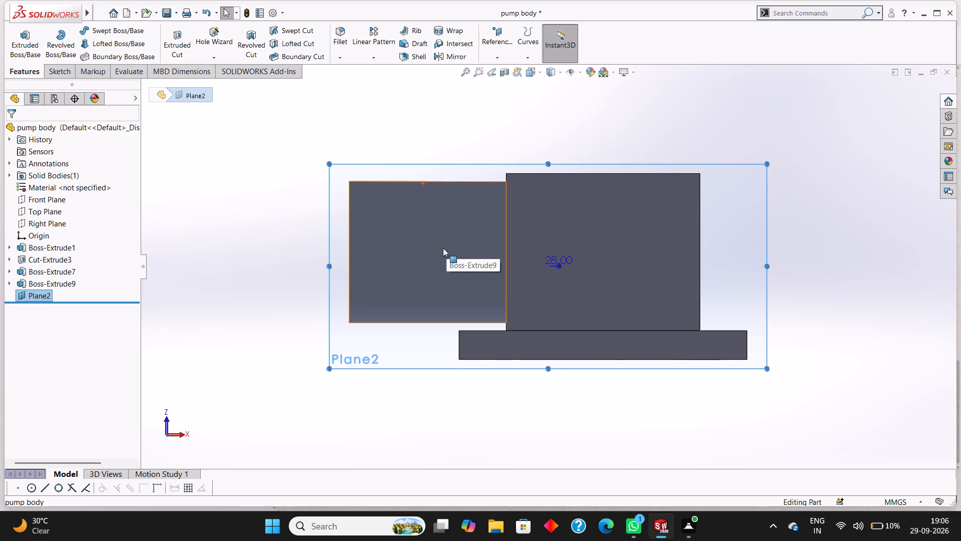
{"action": "middle_click_drag", "start_coordinate": [443, 247], "coordinate": [467, 263]}
{"action": "middle_click_drag", "start_coordinate": [373, 114], "coordinate": [432, 151]}
{"action": "middle_click_drag", "start_coordinate": [432, 151], "coordinate": [429, 148]}
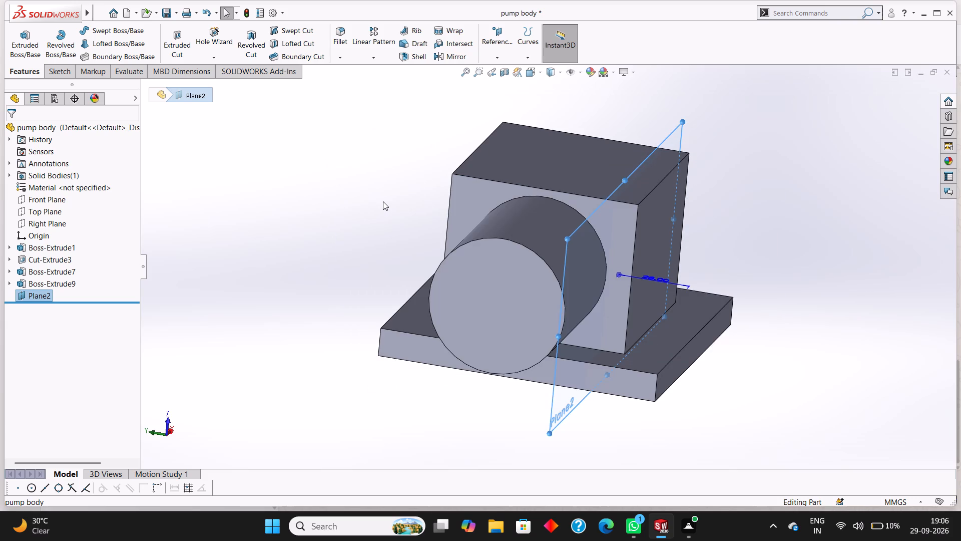
{"action": "key", "text": "Escape"}
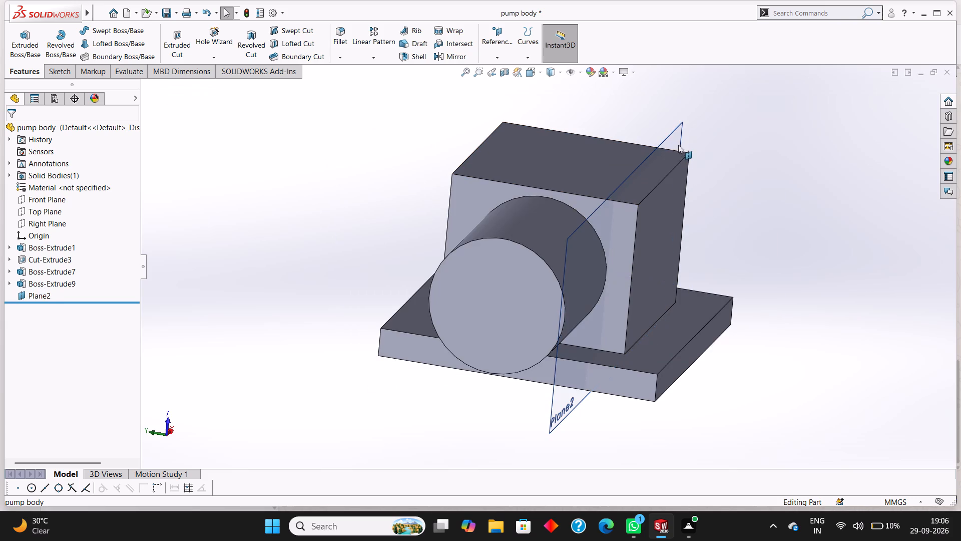
Hide the new reference plane beside the side boss.
{"action": "right_click", "coordinate": [674, 132]}
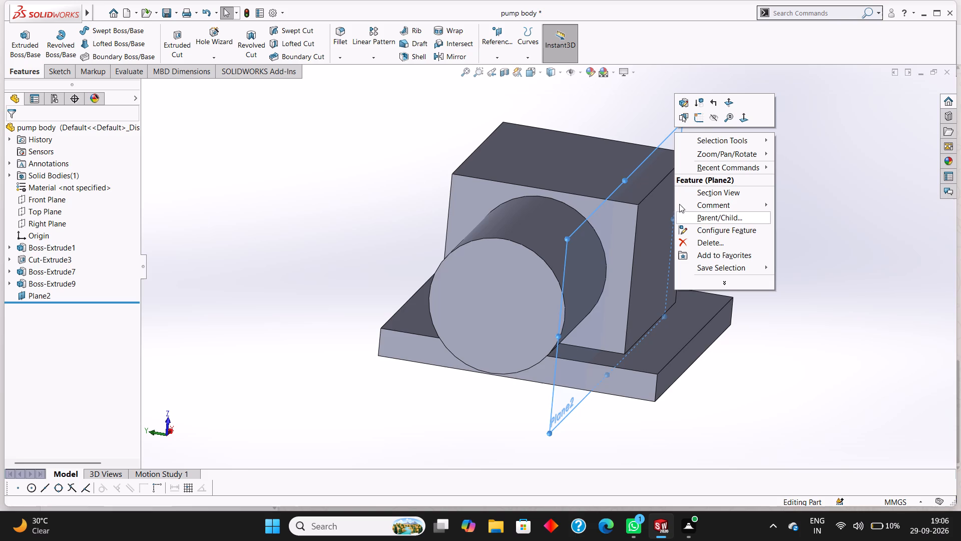
{"action": "left_click", "coordinate": [710, 118]}
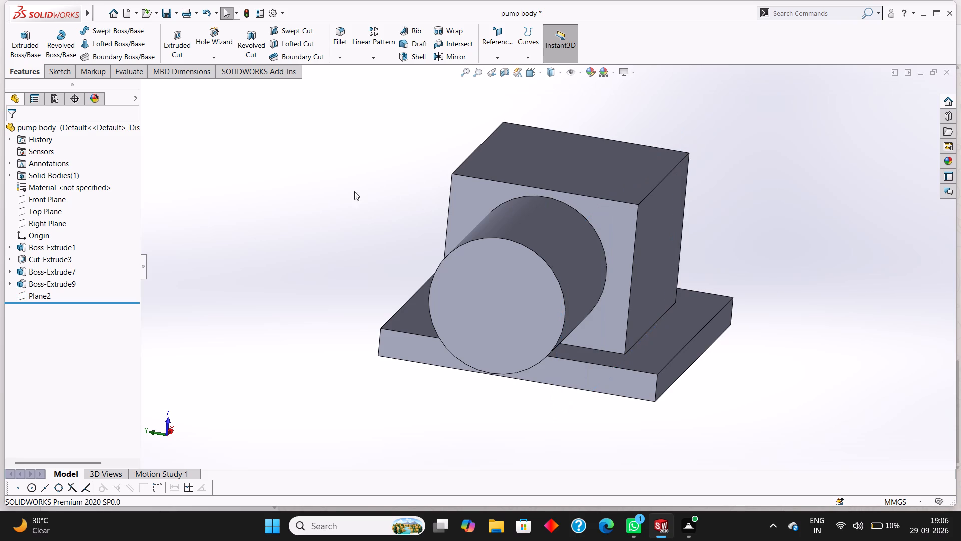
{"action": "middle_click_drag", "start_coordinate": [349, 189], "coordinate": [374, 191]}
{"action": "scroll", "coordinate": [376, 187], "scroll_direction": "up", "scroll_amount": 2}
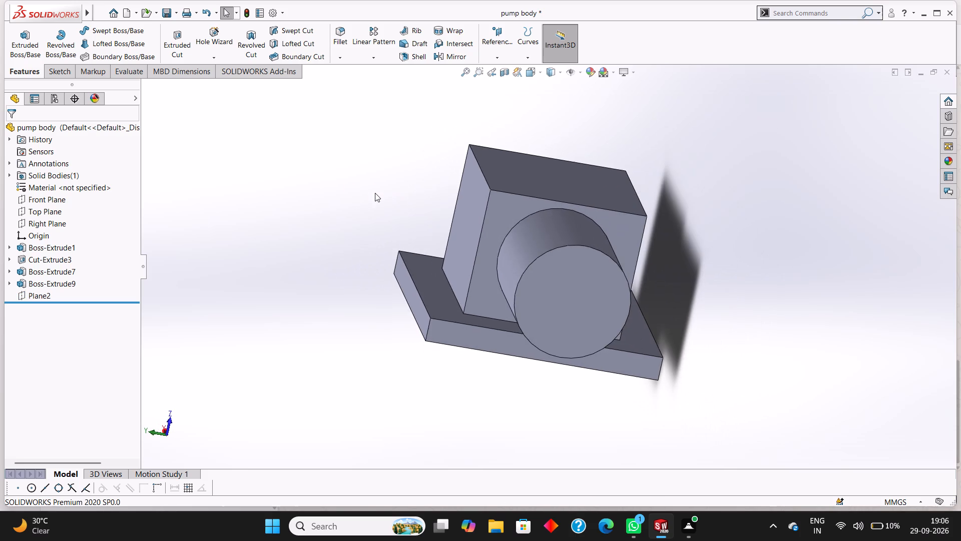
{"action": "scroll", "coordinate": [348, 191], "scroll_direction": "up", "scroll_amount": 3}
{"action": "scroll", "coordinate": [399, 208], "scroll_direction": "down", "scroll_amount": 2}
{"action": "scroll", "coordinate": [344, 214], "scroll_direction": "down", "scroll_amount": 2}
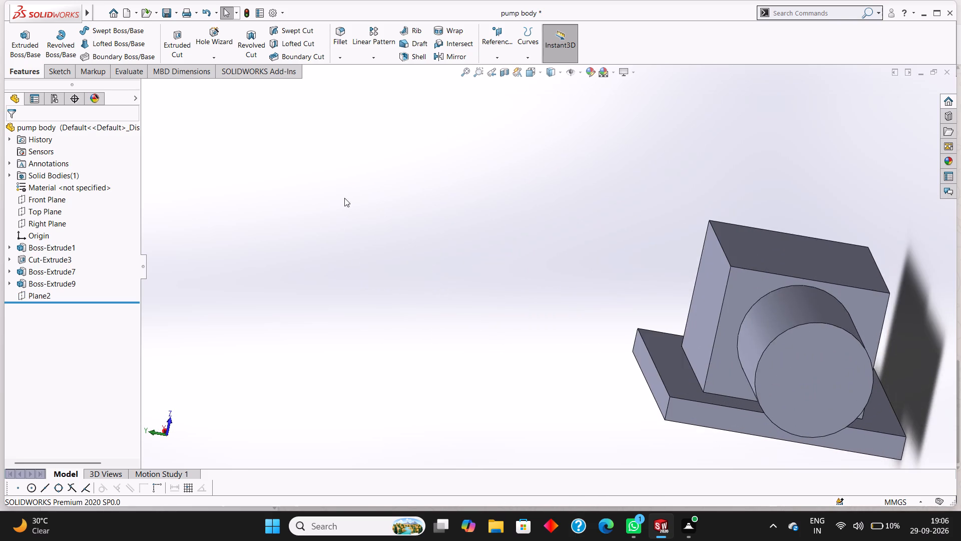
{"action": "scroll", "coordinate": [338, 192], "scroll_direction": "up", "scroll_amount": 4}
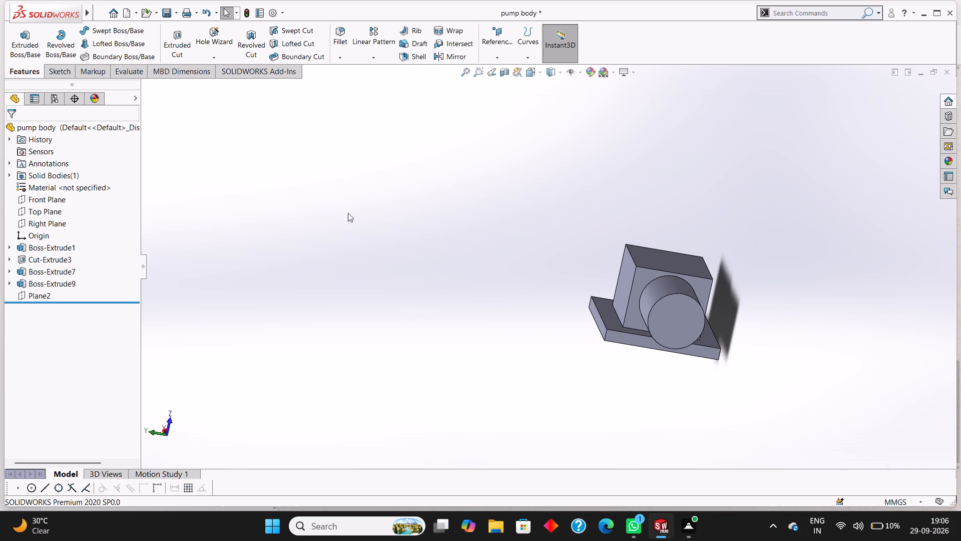
Examine the block, side boss and mounting plate from several angles with the reference plane hidden.
{"action": "middle_click_drag", "start_coordinate": [422, 290], "coordinate": [342, 262]}
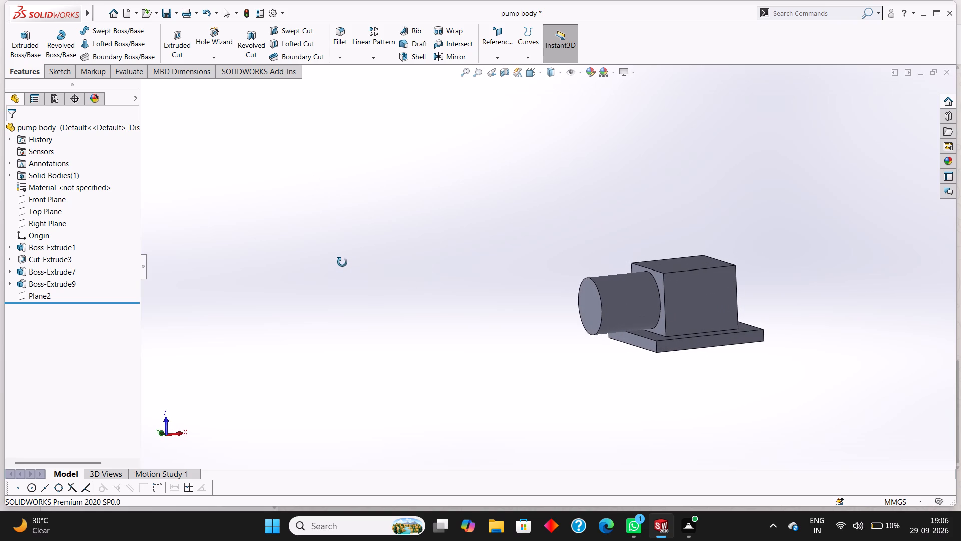
{"action": "middle_click_drag", "start_coordinate": [342, 262], "coordinate": [334, 250]}
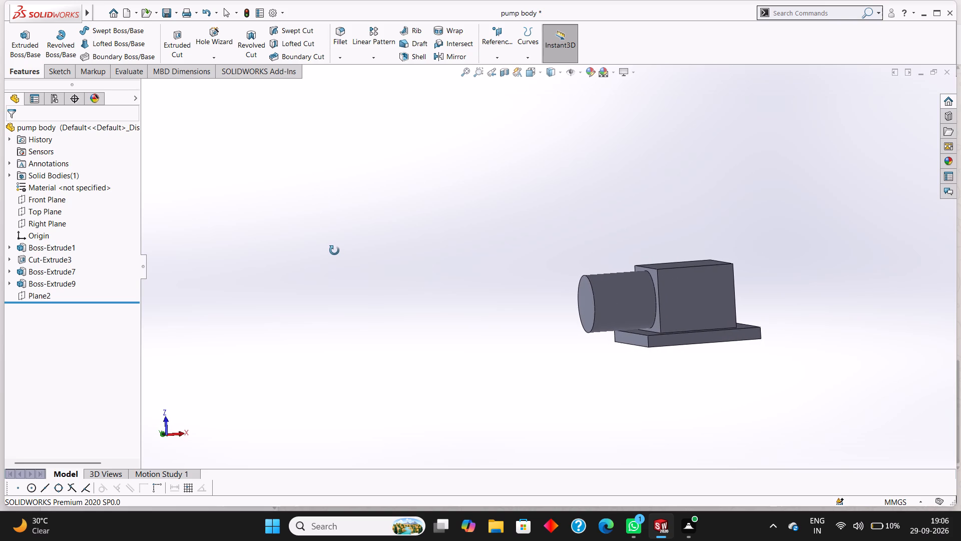
{"action": "middle_click_drag", "start_coordinate": [334, 250], "coordinate": [348, 286]}
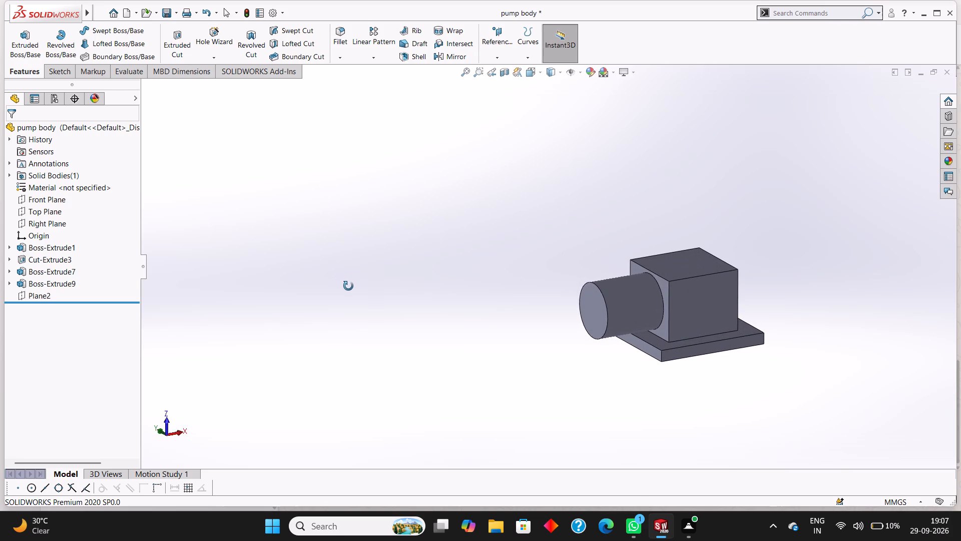
{"action": "middle_click_drag", "start_coordinate": [348, 286], "coordinate": [349, 281]}
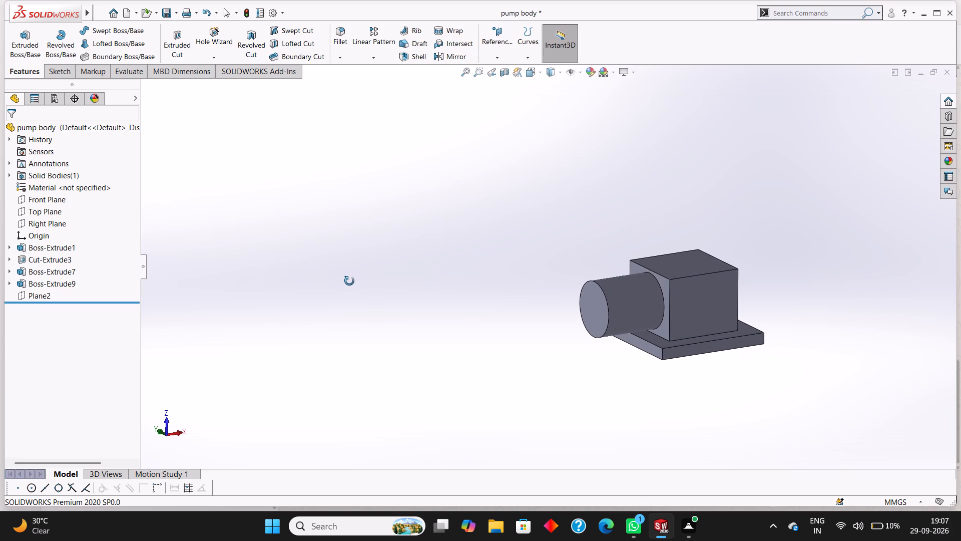
{"action": "middle_click_drag", "start_coordinate": [349, 281], "coordinate": [349, 282]}
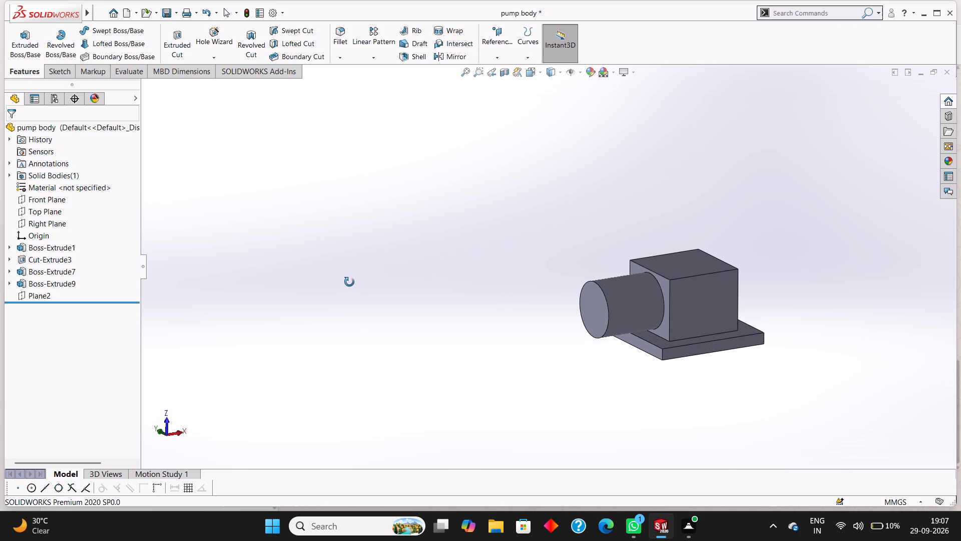
{"action": "middle_click_drag", "start_coordinate": [349, 282], "coordinate": [429, 288]}
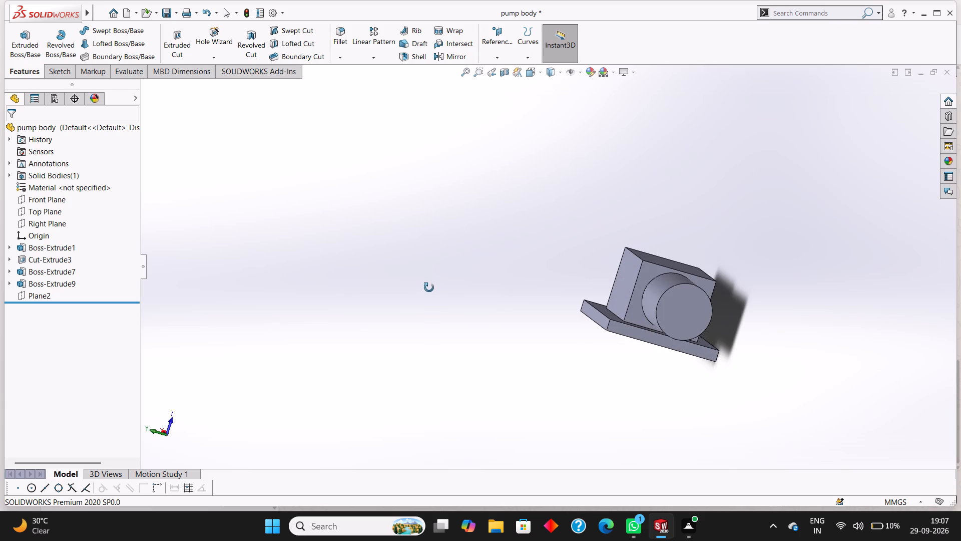
{"action": "middle_click_drag", "start_coordinate": [429, 288], "coordinate": [420, 284]}
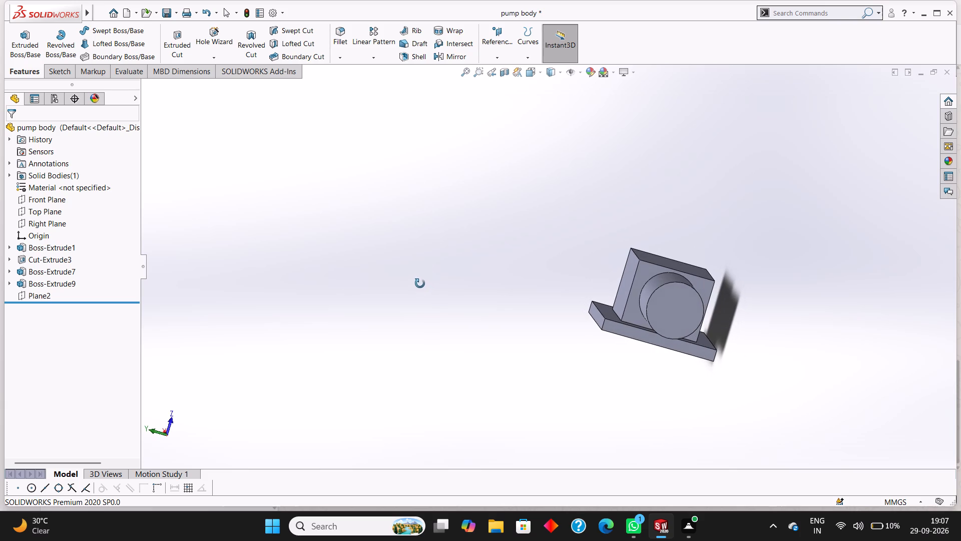
{"action": "middle_click_drag", "start_coordinate": [420, 284], "coordinate": [419, 283]}
Create another reference plane offset 28 mm from the Top Plane, checking its preview against the side boss.
{"action": "left_click", "coordinate": [498, 56]}
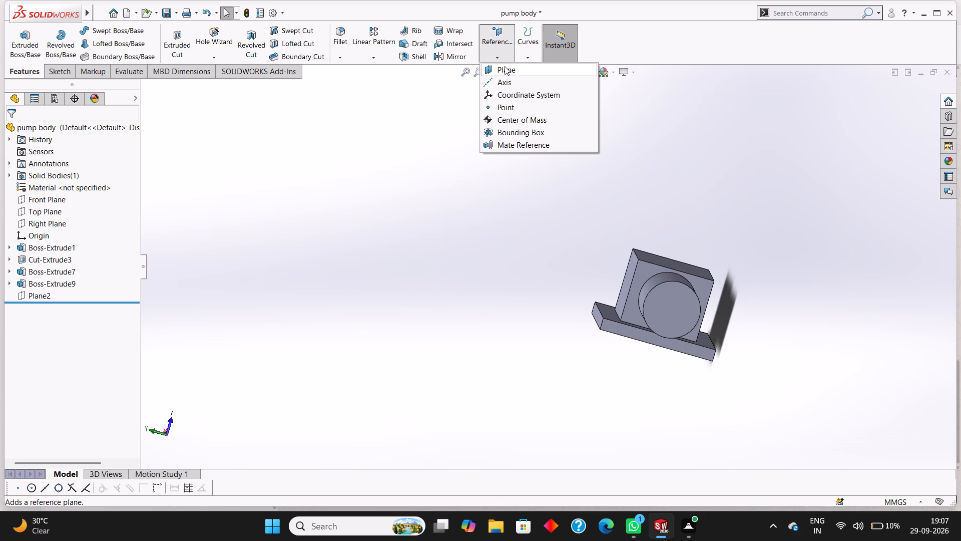
{"action": "left_click", "coordinate": [505, 66]}
{"action": "left_click", "coordinate": [154, 84]}
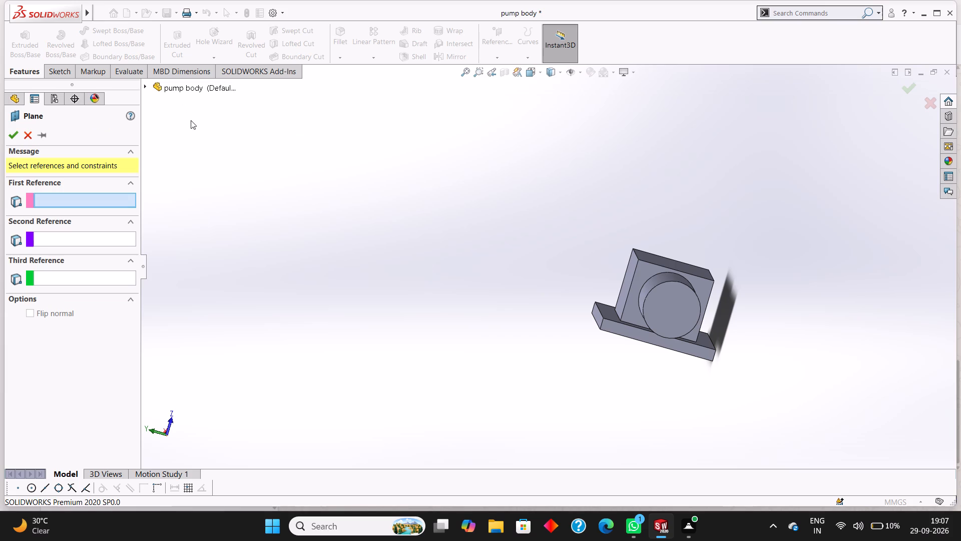
{"action": "left_click", "coordinate": [146, 85]}
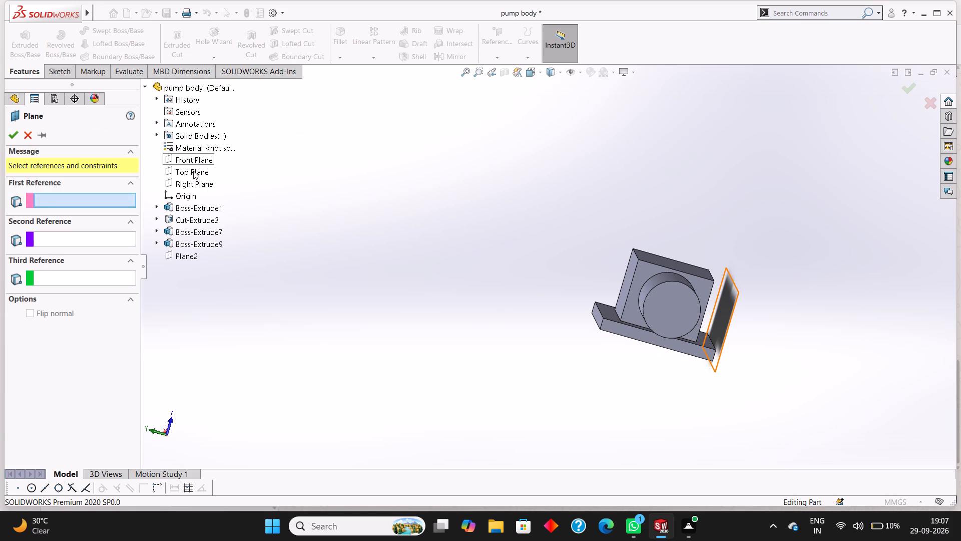
{"action": "left_click", "coordinate": [193, 171]}
{"action": "middle_click_drag", "start_coordinate": [417, 225], "coordinate": [393, 209]}
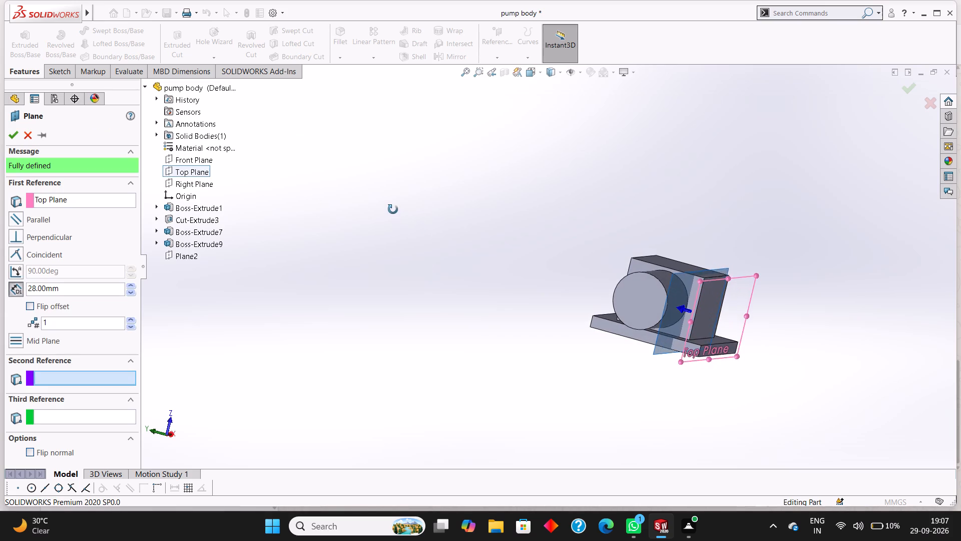
{"action": "middle_click_drag", "start_coordinate": [393, 209], "coordinate": [400, 251]}
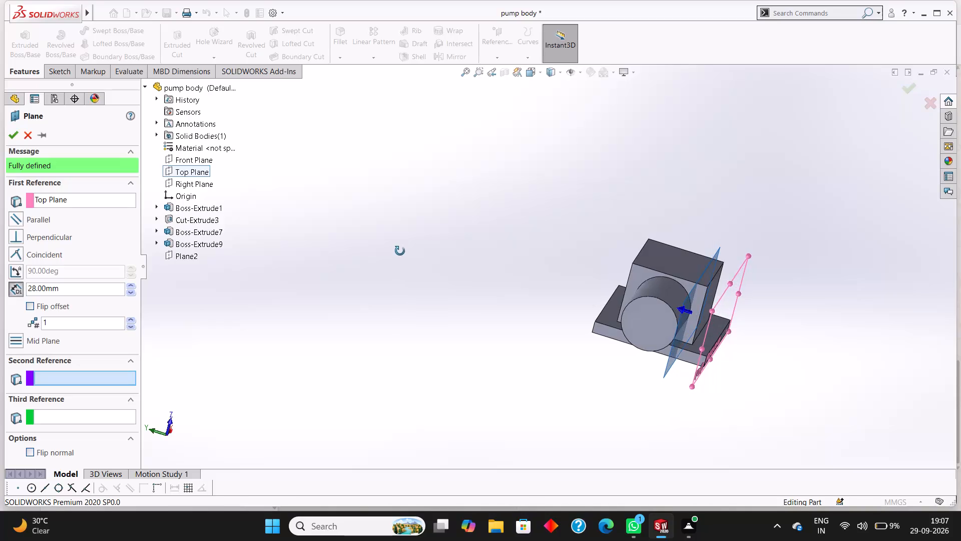
{"action": "middle_click_drag", "start_coordinate": [400, 251], "coordinate": [400, 247]}
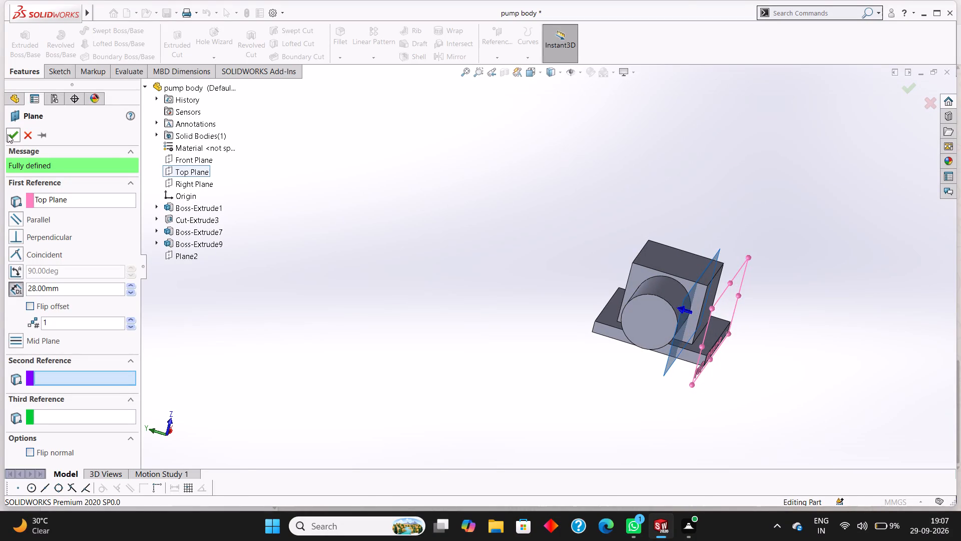
{"action": "left_click", "coordinate": [8, 134]}
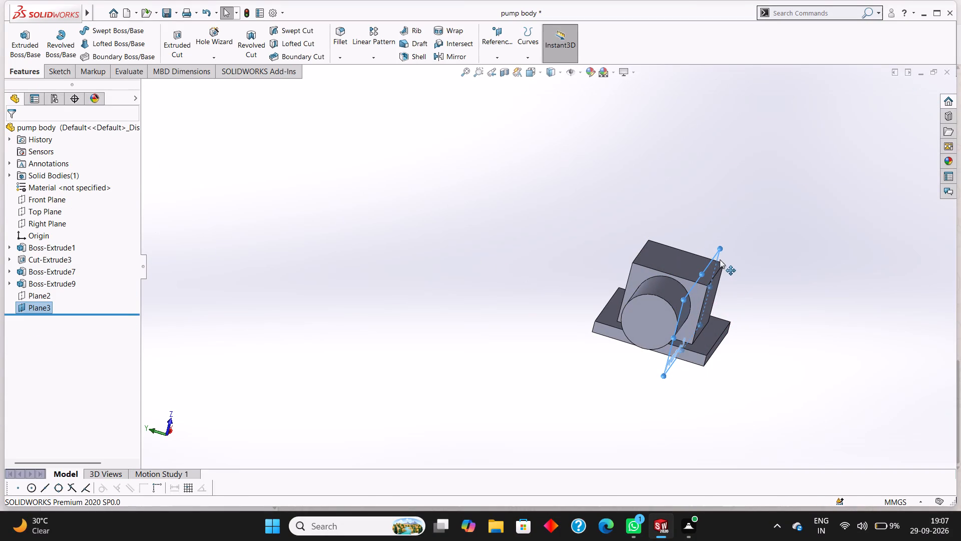
Examine the new 28 mm offset plane face-on from both sides against the block and side boss.
{"action": "scroll", "coordinate": [719, 258], "scroll_direction": "down", "scroll_amount": 4}
{"action": "left_click", "coordinate": [665, 250]}
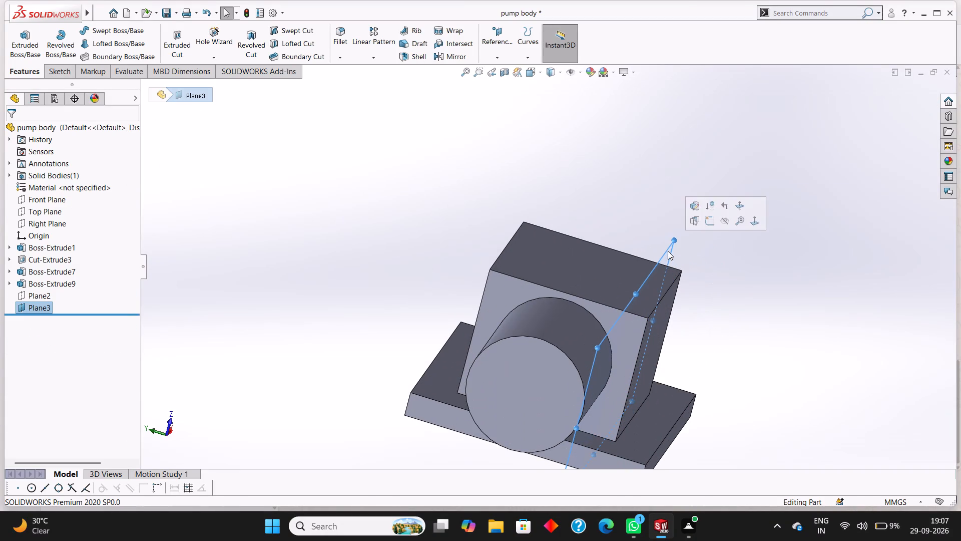
{"action": "key", "text": "ctrl+8"}
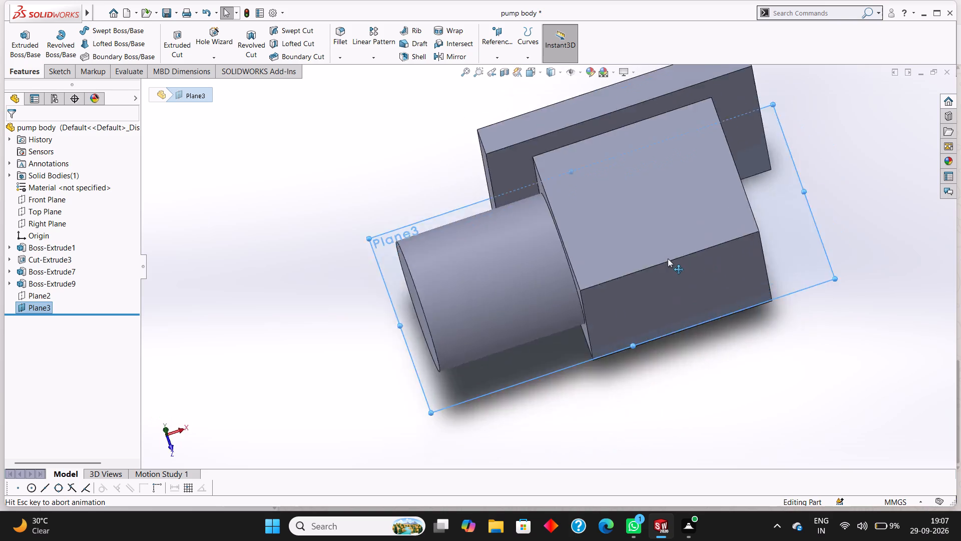
{"action": "left_click", "coordinate": [750, 233]}
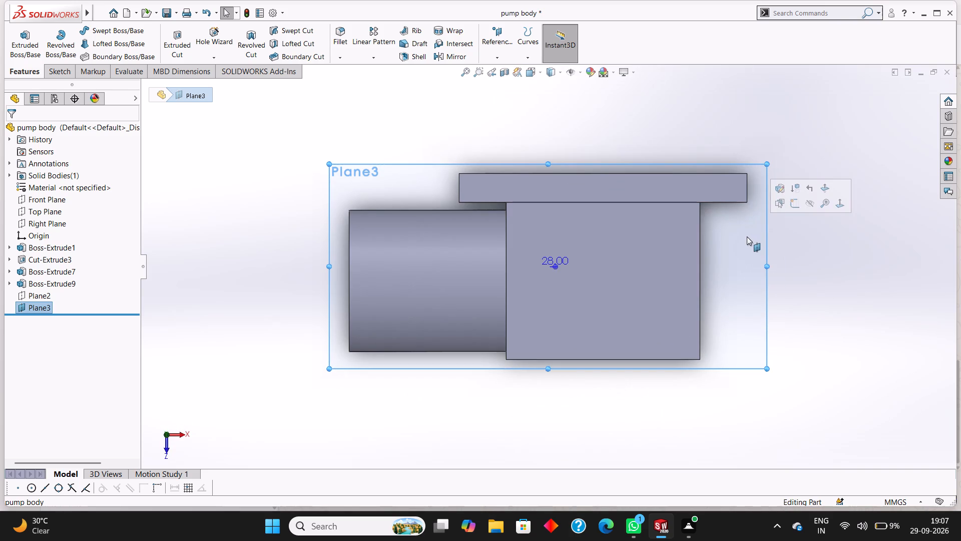
{"action": "key", "text": "ctrl+8"}
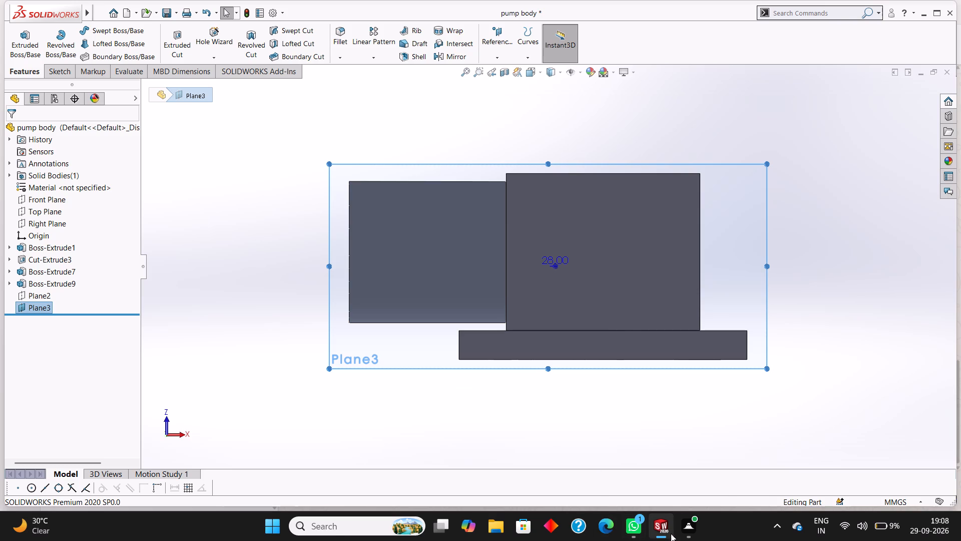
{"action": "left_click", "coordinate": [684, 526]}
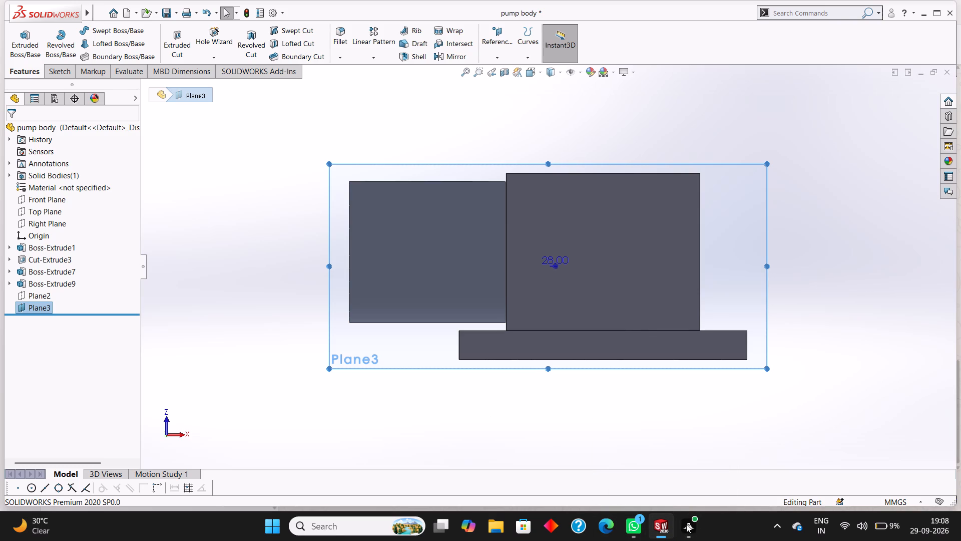
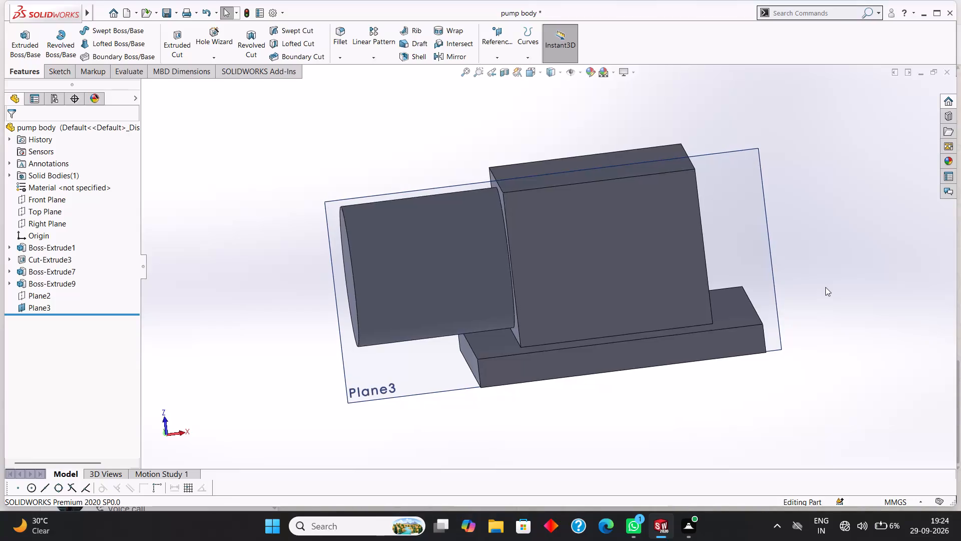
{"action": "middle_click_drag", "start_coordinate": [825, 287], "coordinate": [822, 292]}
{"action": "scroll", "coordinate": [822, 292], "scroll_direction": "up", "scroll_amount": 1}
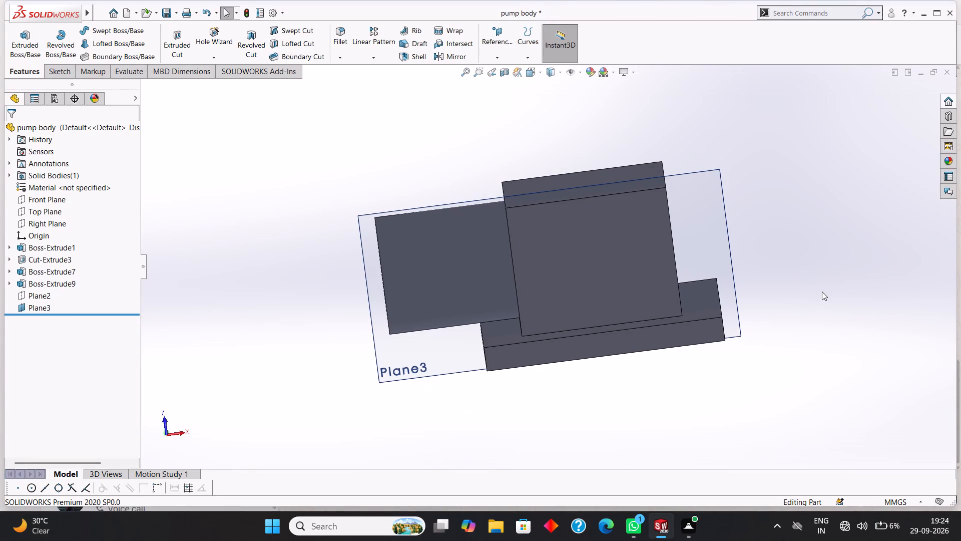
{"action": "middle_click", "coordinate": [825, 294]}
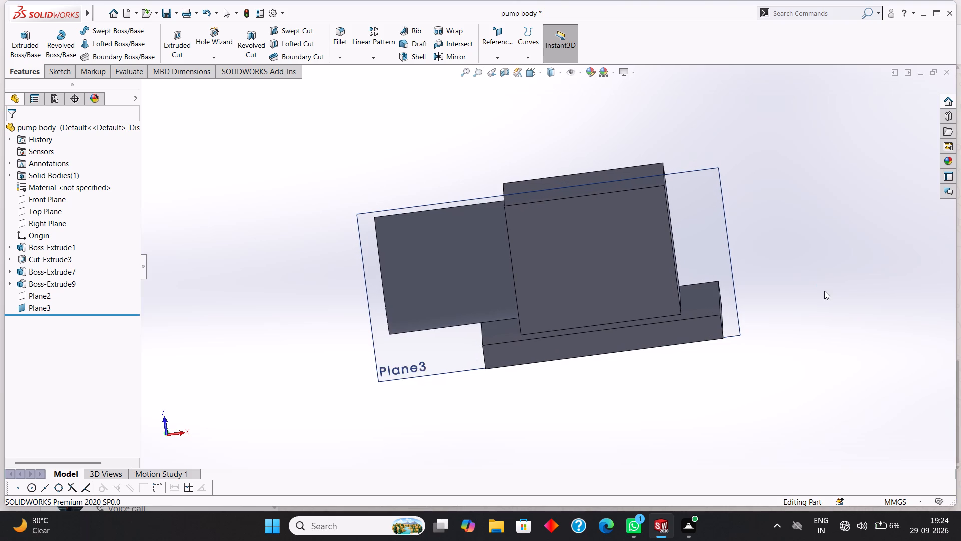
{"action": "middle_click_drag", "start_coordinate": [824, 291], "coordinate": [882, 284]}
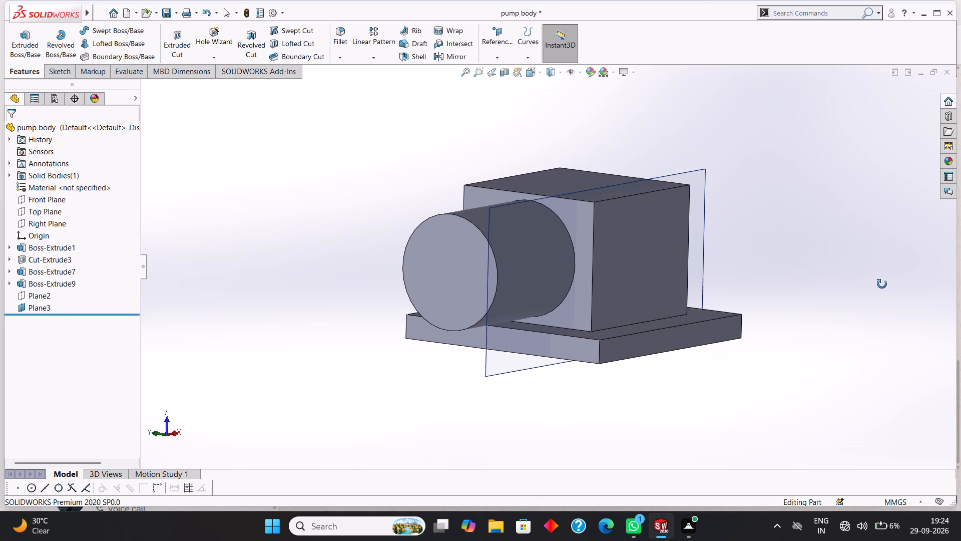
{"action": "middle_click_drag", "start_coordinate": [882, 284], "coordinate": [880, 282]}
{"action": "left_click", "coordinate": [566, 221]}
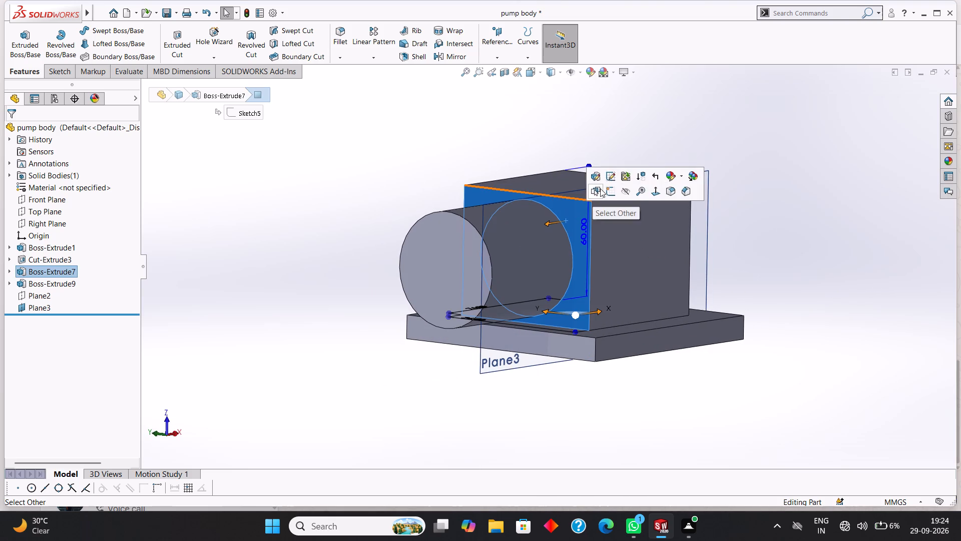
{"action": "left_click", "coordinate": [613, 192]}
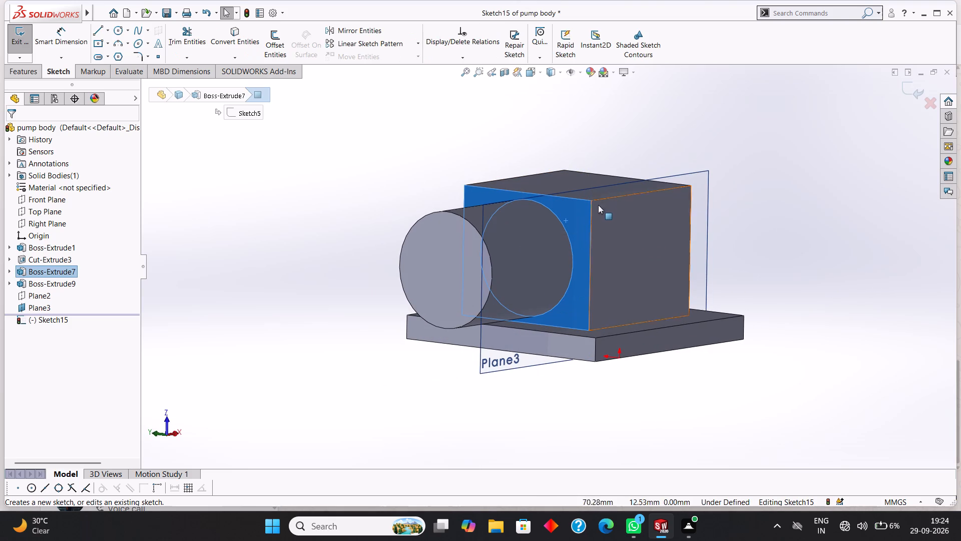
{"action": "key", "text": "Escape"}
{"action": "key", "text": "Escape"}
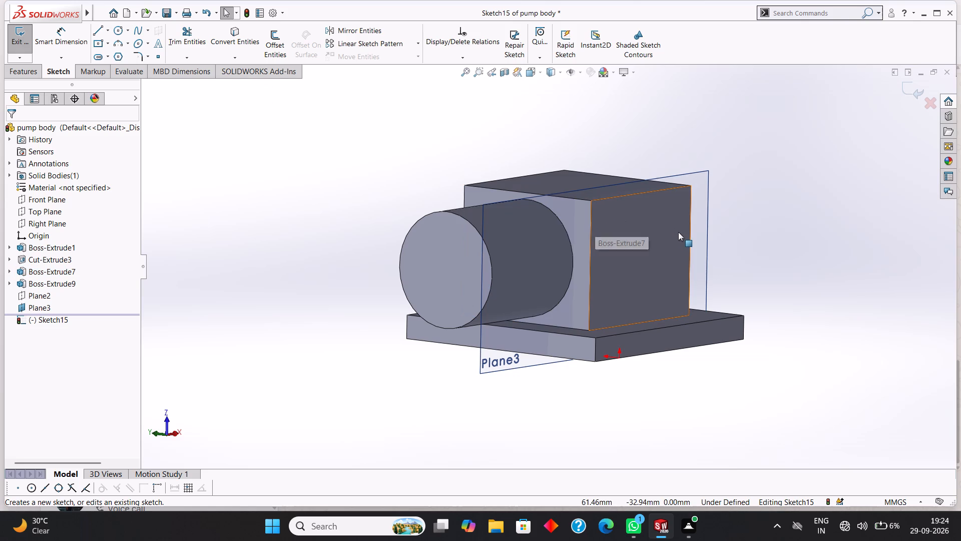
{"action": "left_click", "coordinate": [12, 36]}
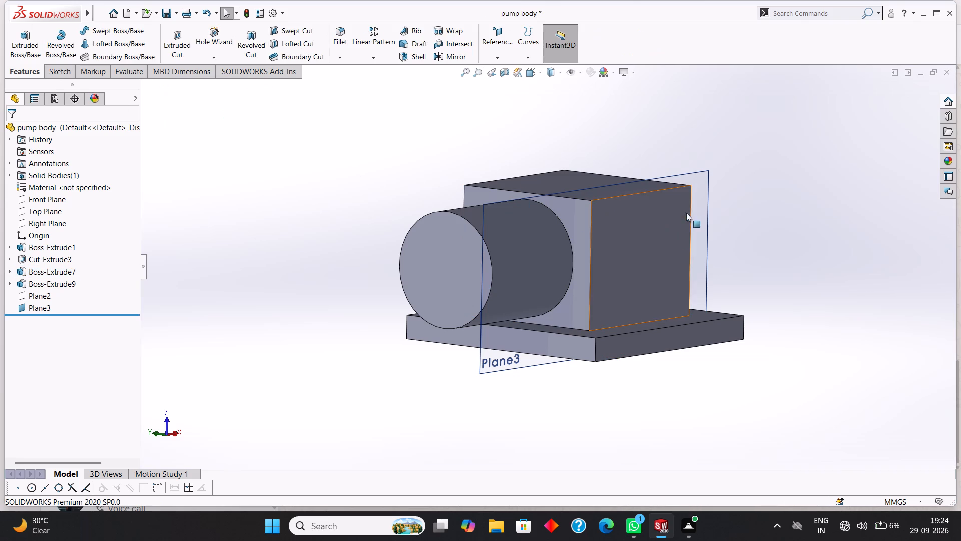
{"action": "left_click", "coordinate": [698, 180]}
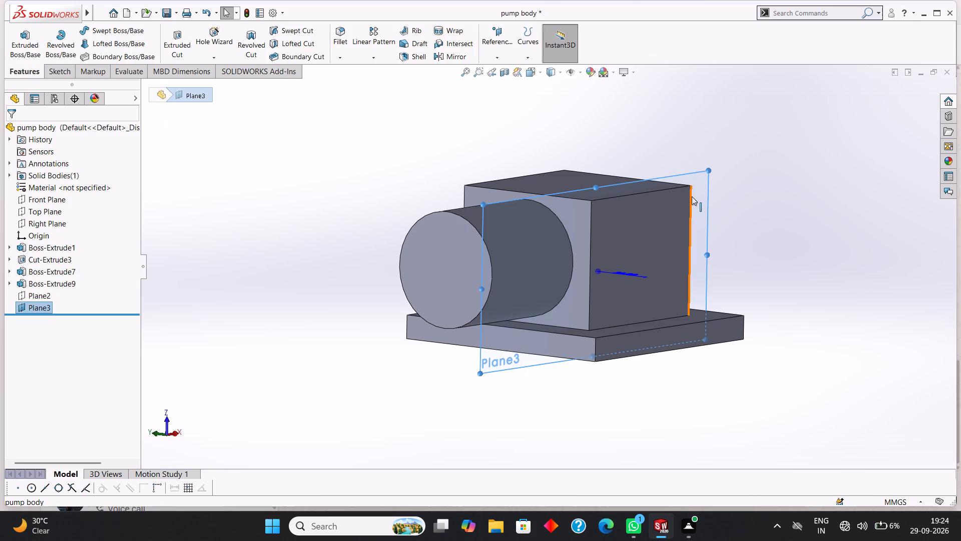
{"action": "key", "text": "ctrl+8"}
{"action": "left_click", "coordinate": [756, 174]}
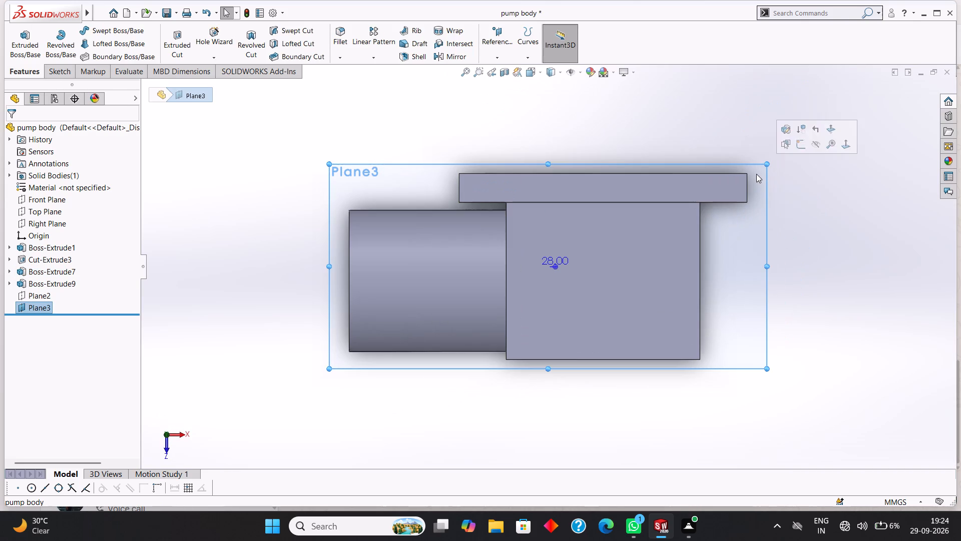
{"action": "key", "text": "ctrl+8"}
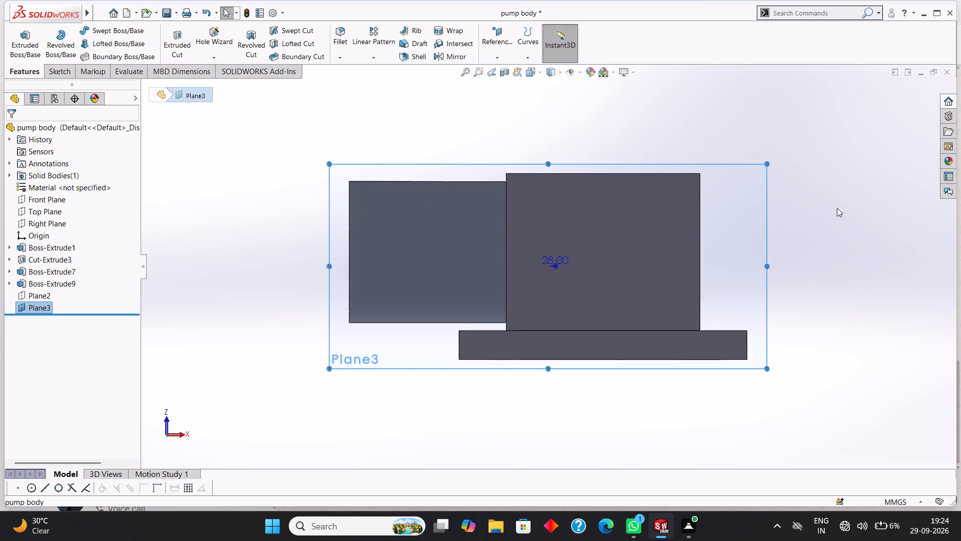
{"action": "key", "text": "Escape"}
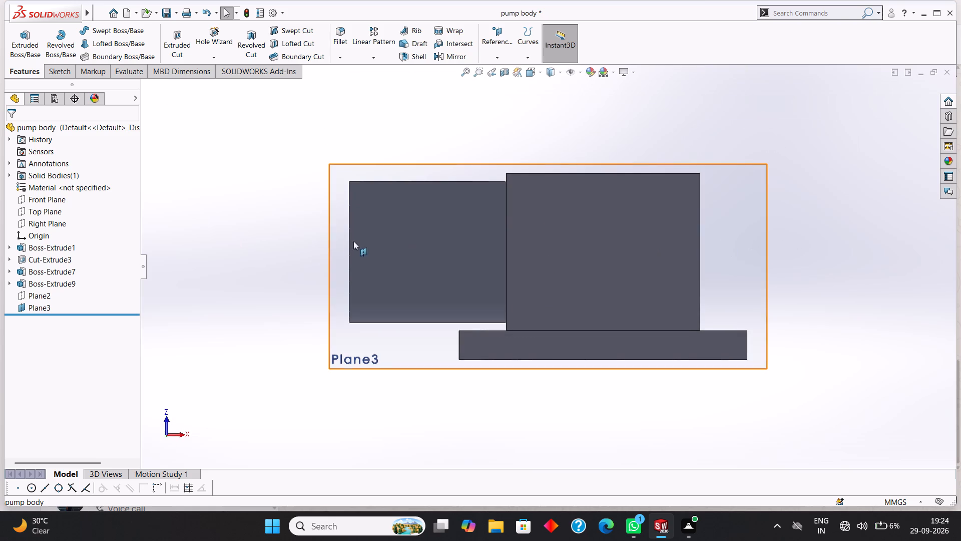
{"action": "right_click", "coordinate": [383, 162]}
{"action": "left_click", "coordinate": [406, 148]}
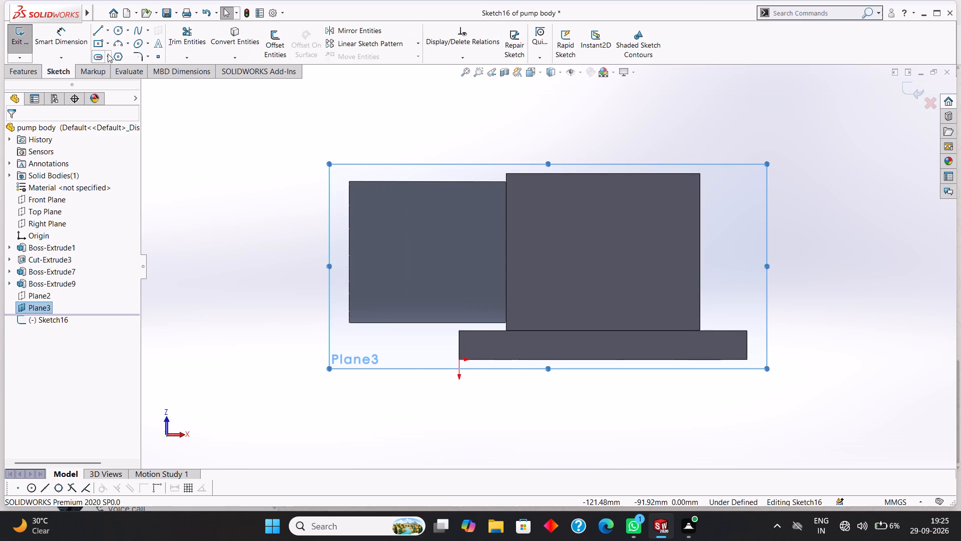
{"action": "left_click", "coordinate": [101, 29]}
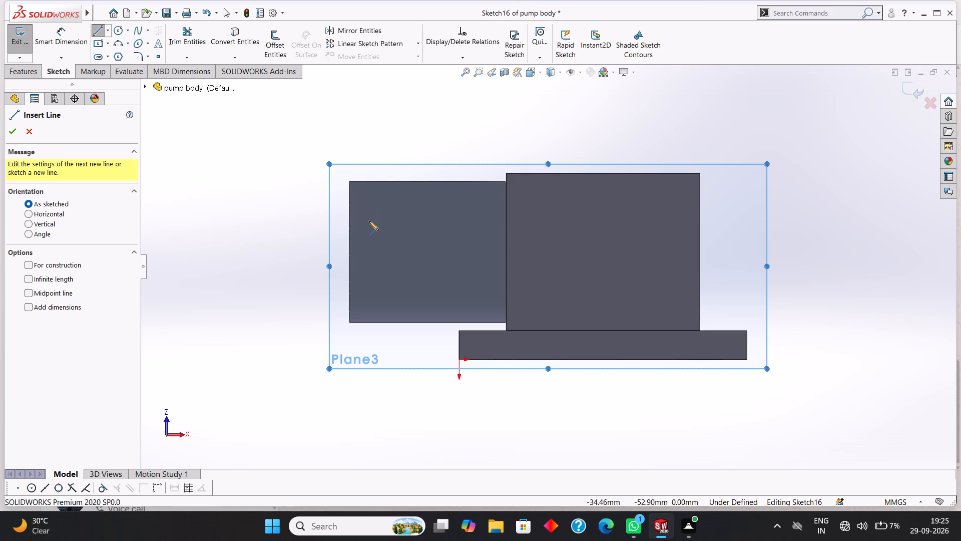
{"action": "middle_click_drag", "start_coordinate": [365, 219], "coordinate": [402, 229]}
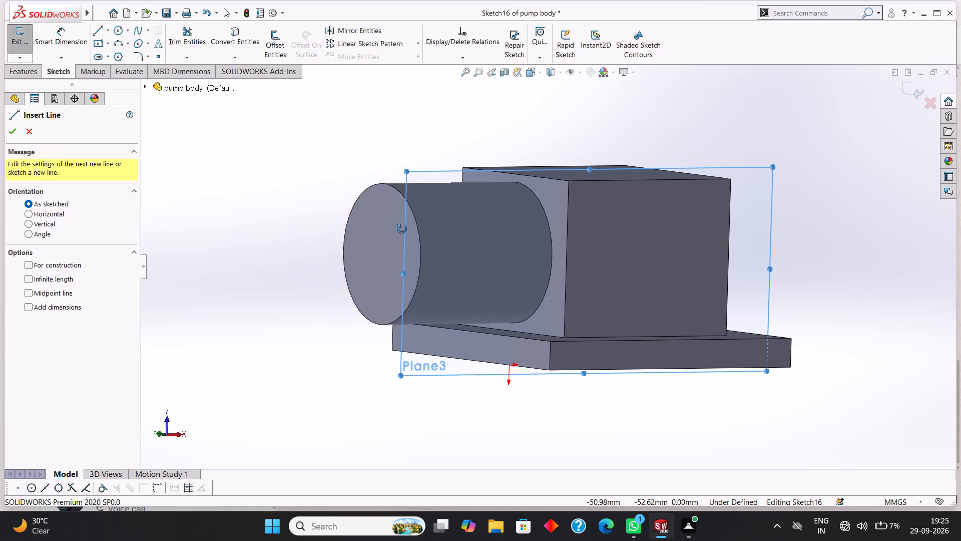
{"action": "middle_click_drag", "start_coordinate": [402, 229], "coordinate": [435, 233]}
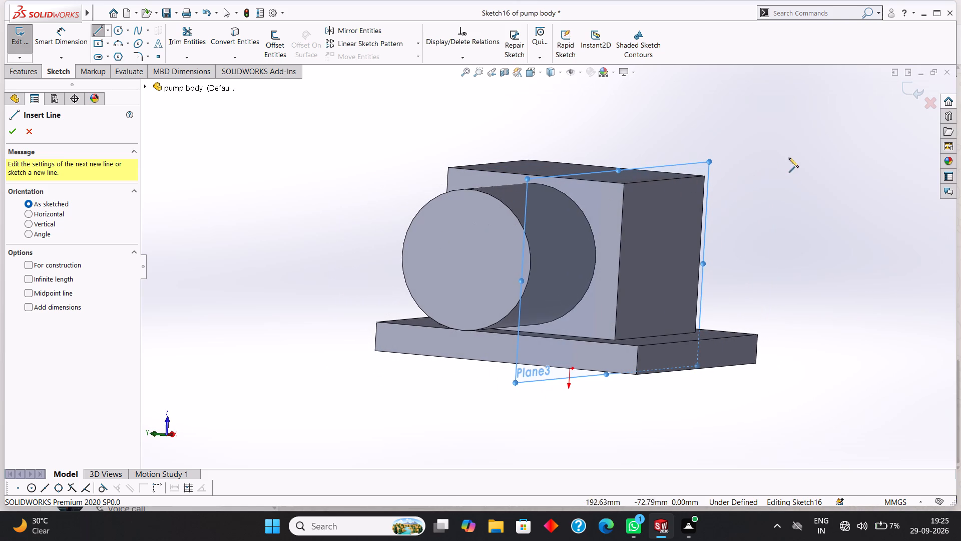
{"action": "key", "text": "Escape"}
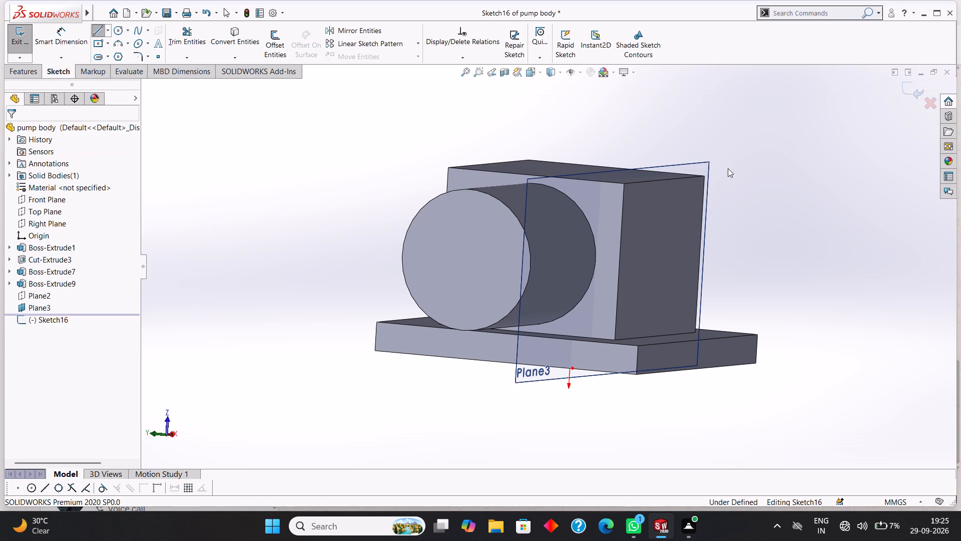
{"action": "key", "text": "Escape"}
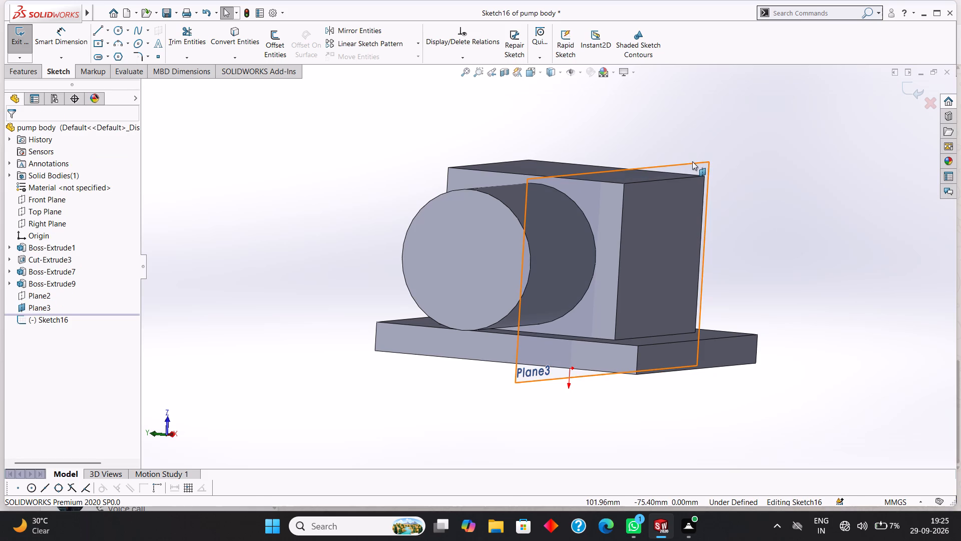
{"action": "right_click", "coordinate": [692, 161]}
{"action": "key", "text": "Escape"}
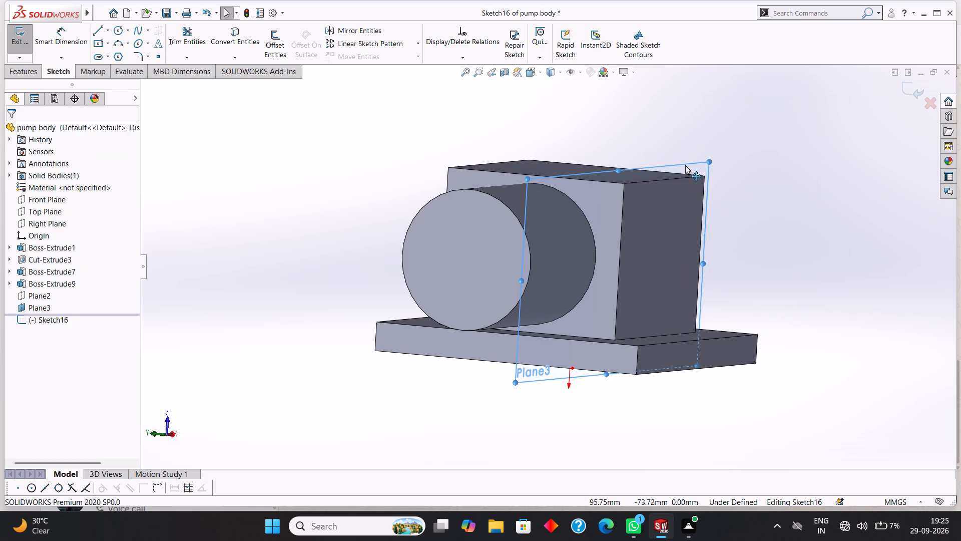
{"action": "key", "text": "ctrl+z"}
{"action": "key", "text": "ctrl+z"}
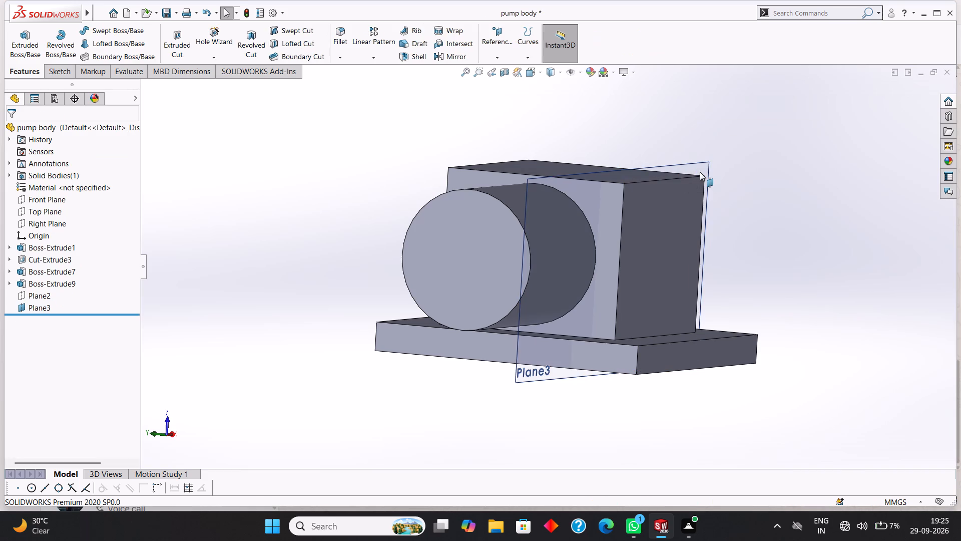
Undo the creation of the reference plane offset 28 mm from the Top Plane.
{"action": "key", "text": "ctrl+z"}
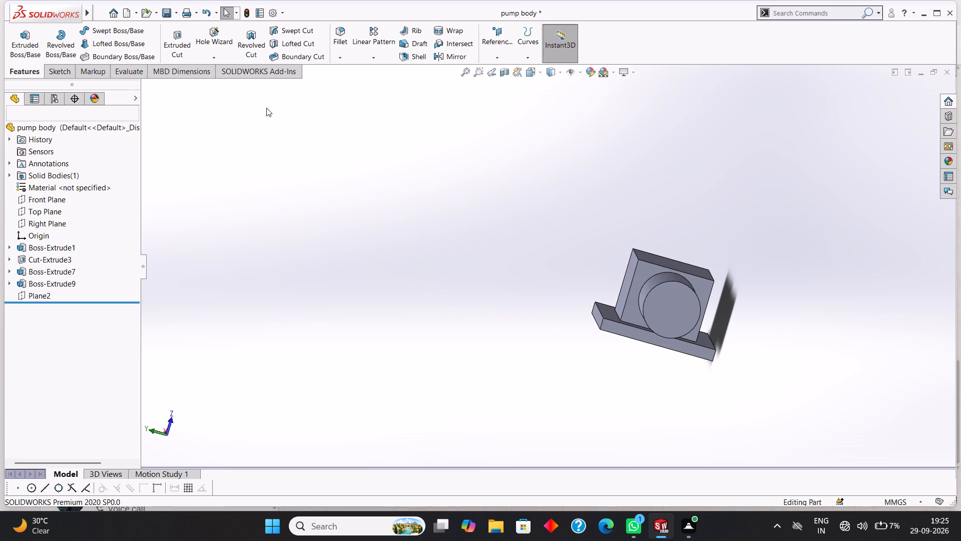
Create a reference plane offset 42 mm from the Right Plane, with the offset flipped toward the side boss's free end.
{"action": "left_click", "coordinate": [492, 57]}
{"action": "left_click", "coordinate": [500, 66]}
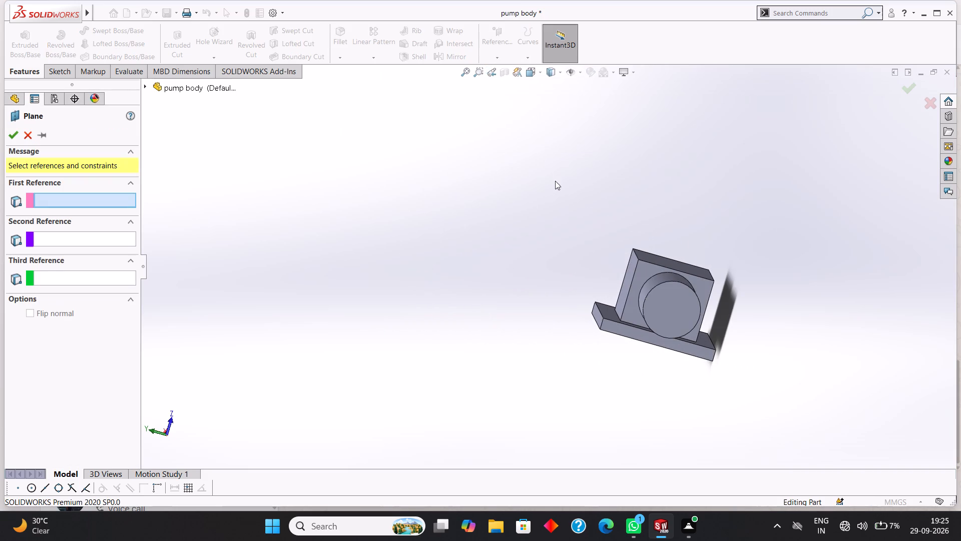
{"action": "left_click", "coordinate": [144, 86]}
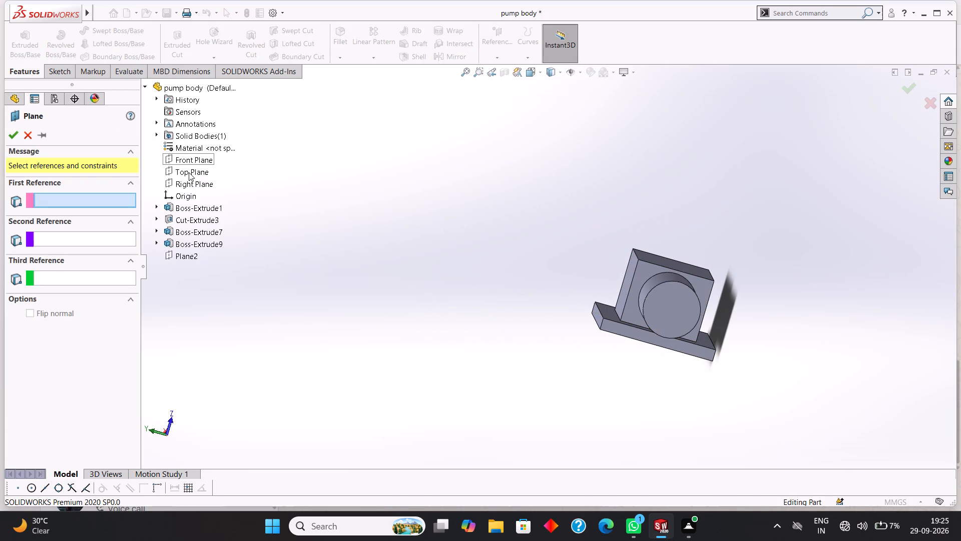
{"action": "left_click", "coordinate": [190, 182]}
{"action": "middle_click_drag", "start_coordinate": [628, 165], "coordinate": [598, 173]}
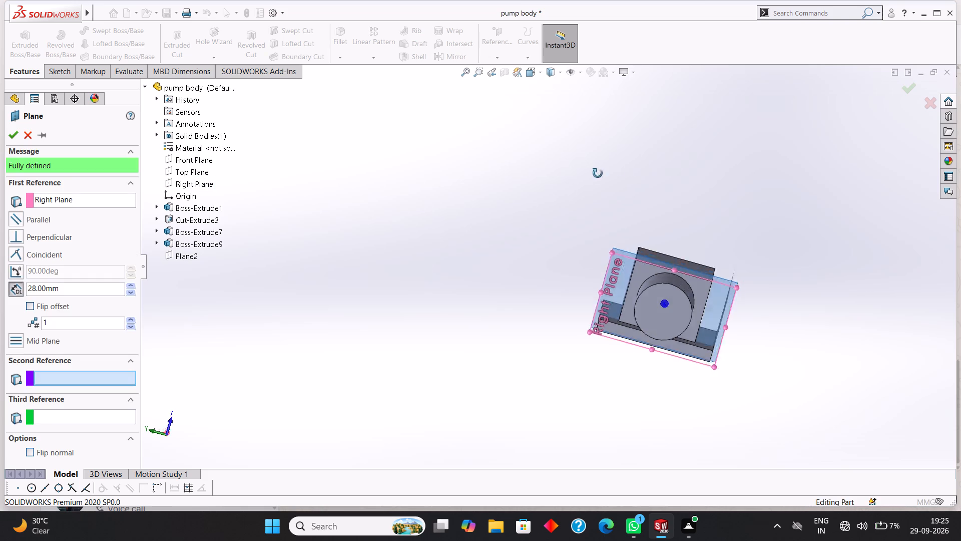
{"action": "middle_click_drag", "start_coordinate": [598, 173], "coordinate": [496, 183]}
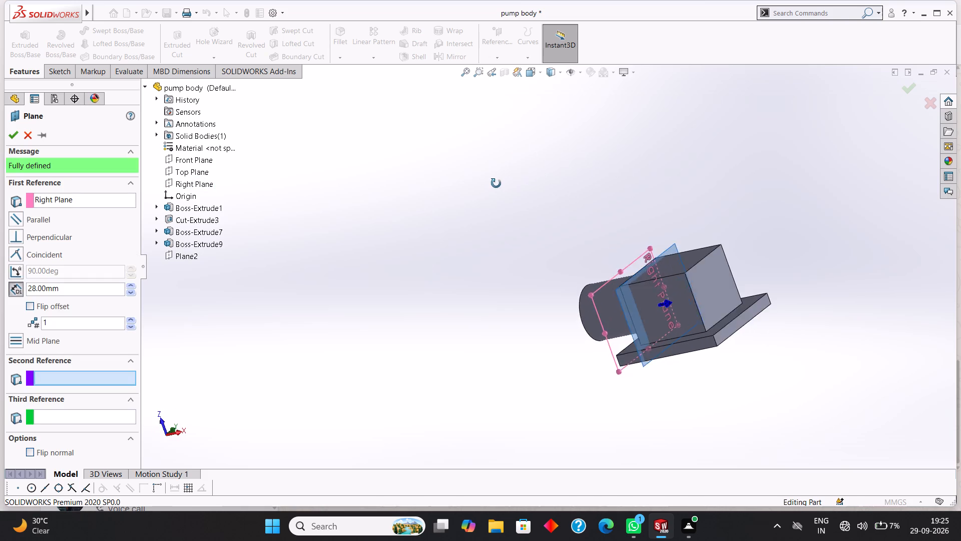
{"action": "middle_click_drag", "start_coordinate": [496, 183], "coordinate": [545, 173]}
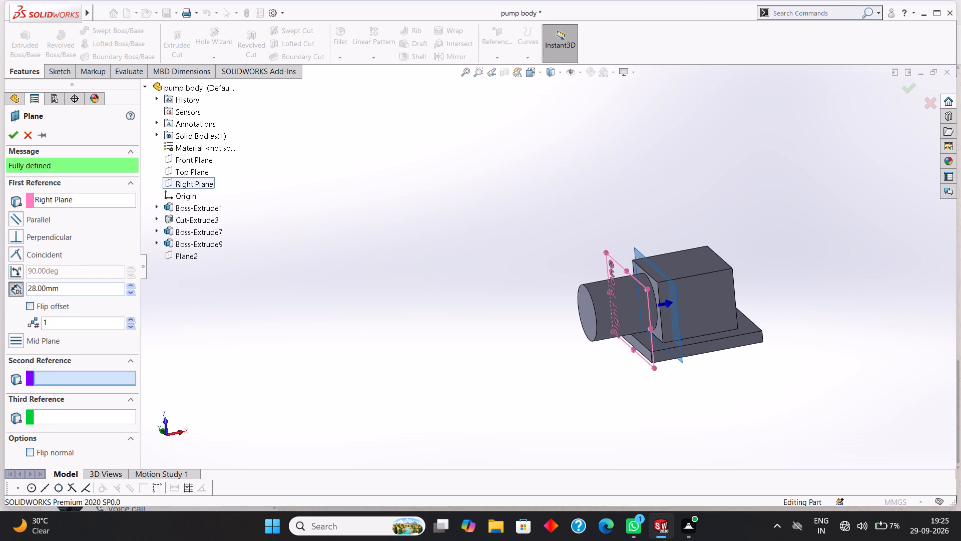
{"action": "left_click_drag", "start_coordinate": [74, 286], "coordinate": [23, 278]}
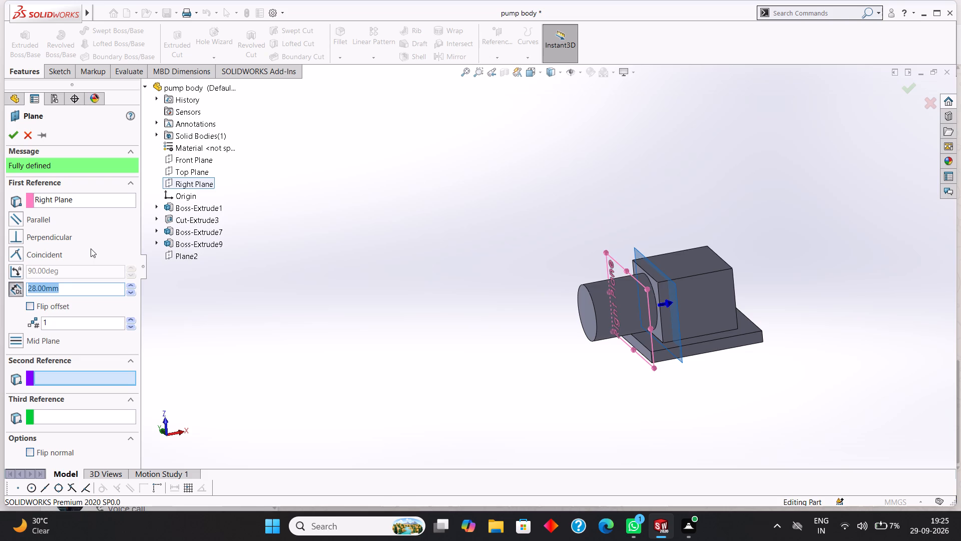
{"action": "type", "text": "42"}
{"action": "key", "text": "Return"}
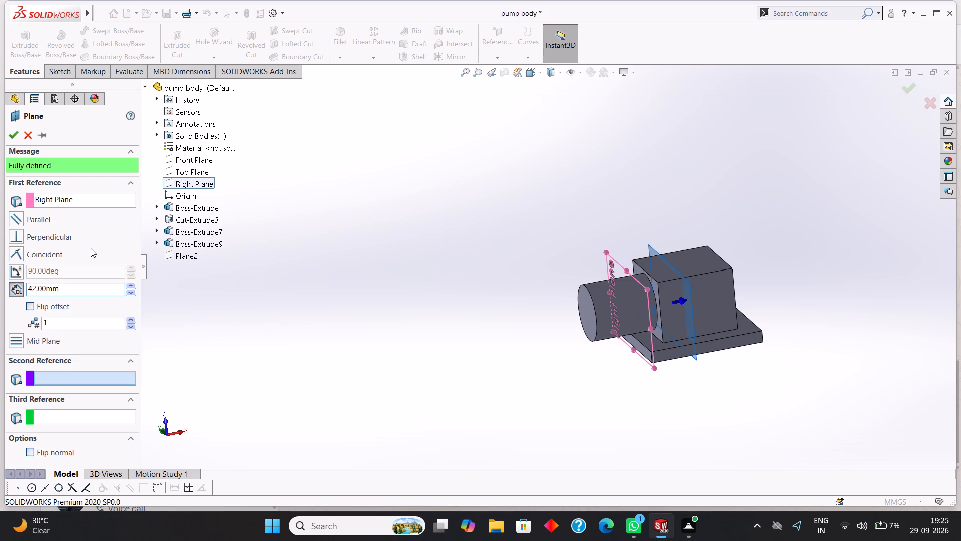
{"action": "left_click", "coordinate": [32, 305]}
{"action": "middle_click_drag", "start_coordinate": [608, 208], "coordinate": [576, 215]}
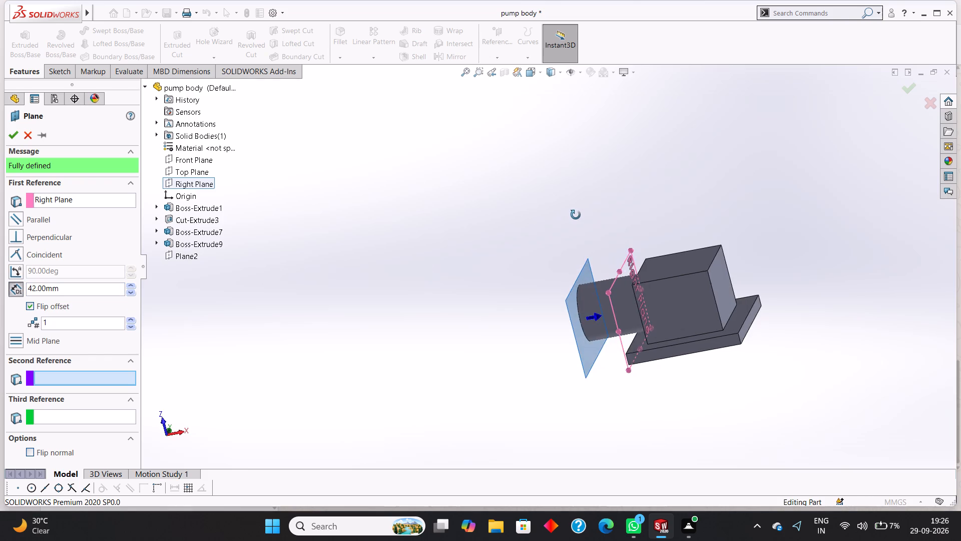
{"action": "middle_click_drag", "start_coordinate": [576, 215], "coordinate": [585, 204]}
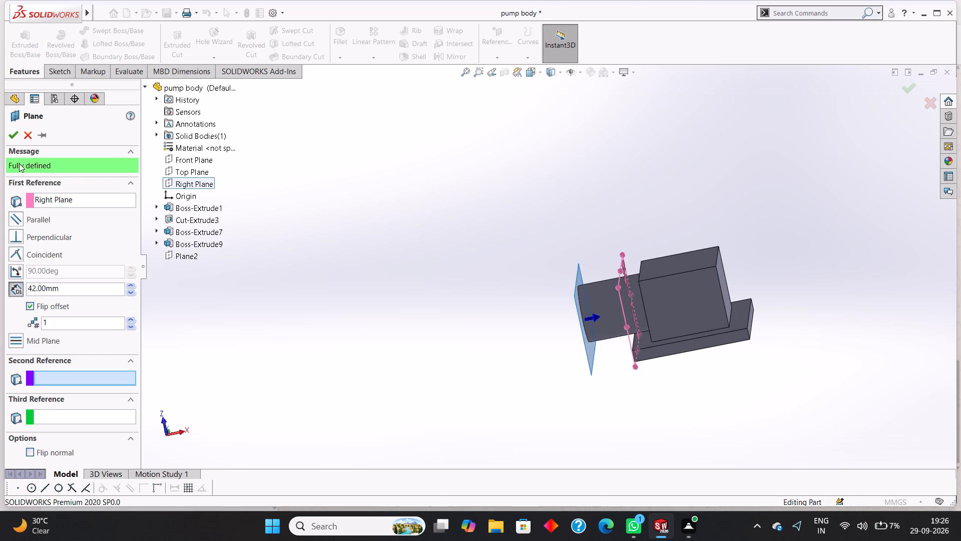
{"action": "left_click", "coordinate": [13, 135]}
{"action": "left_click", "coordinate": [294, 252]}
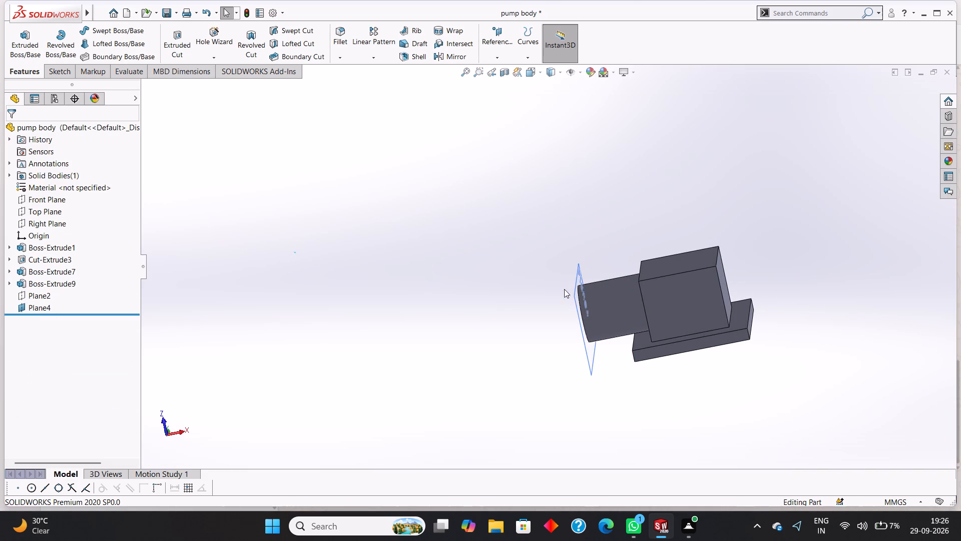
Examine the new 42 mm offset plane face-on from both sides and at an angle against the side boss, block and plate.
{"action": "scroll", "coordinate": [609, 300], "scroll_direction": "down", "scroll_amount": 4}
{"action": "left_click", "coordinate": [527, 238]}
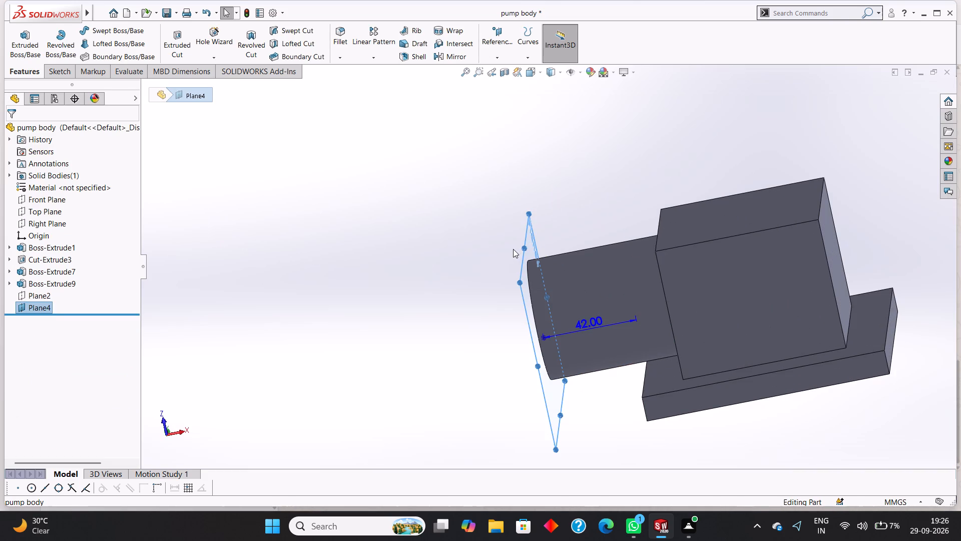
{"action": "key", "text": "ctrl+8"}
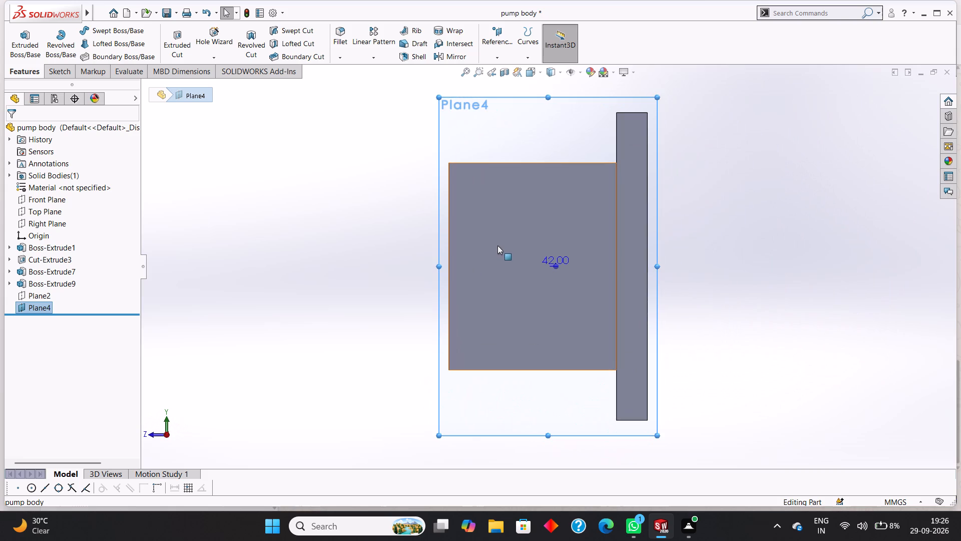
{"action": "middle_click_drag", "start_coordinate": [709, 178], "coordinate": [754, 190]}
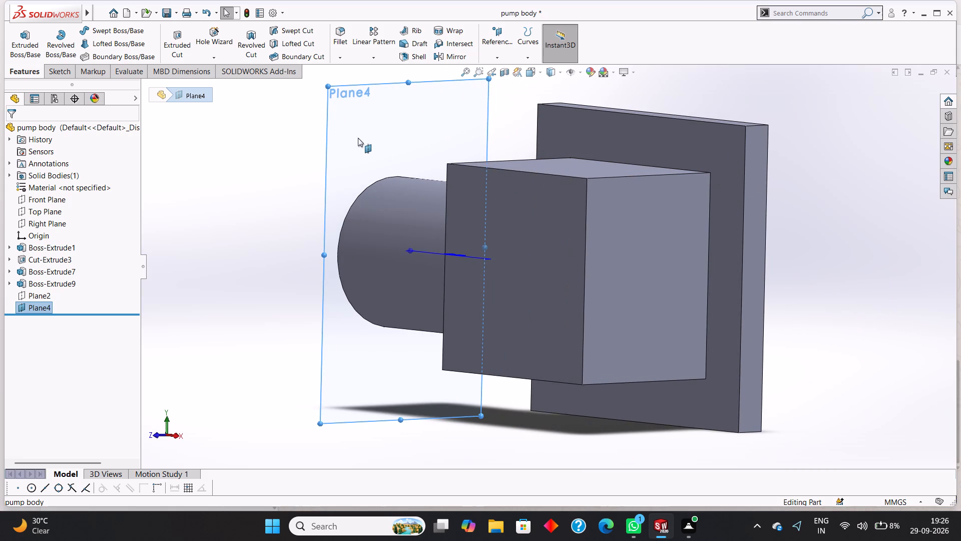
{"action": "left_click", "coordinate": [363, 120]}
{"action": "middle_click_drag", "start_coordinate": [420, 140], "coordinate": [430, 126]}
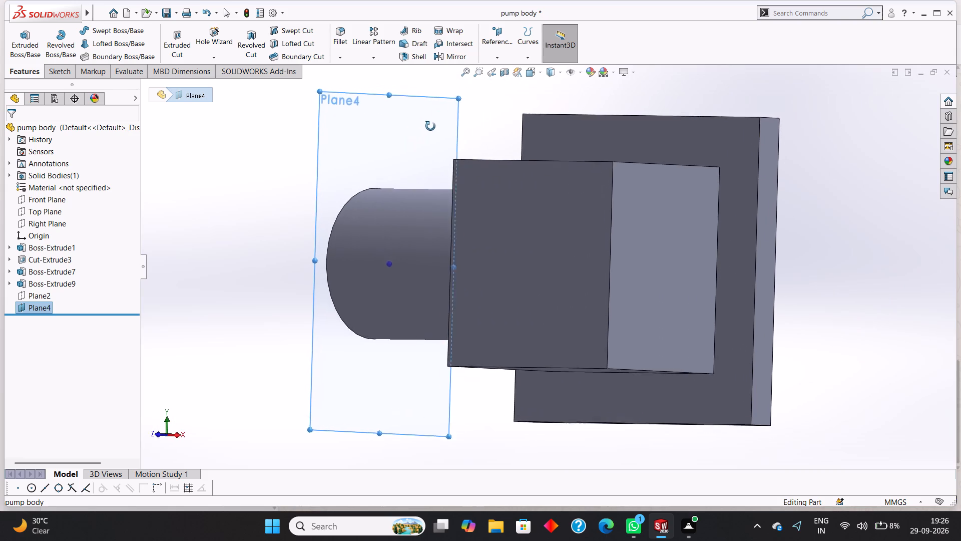
{"action": "middle_click_drag", "start_coordinate": [430, 126], "coordinate": [493, 126]}
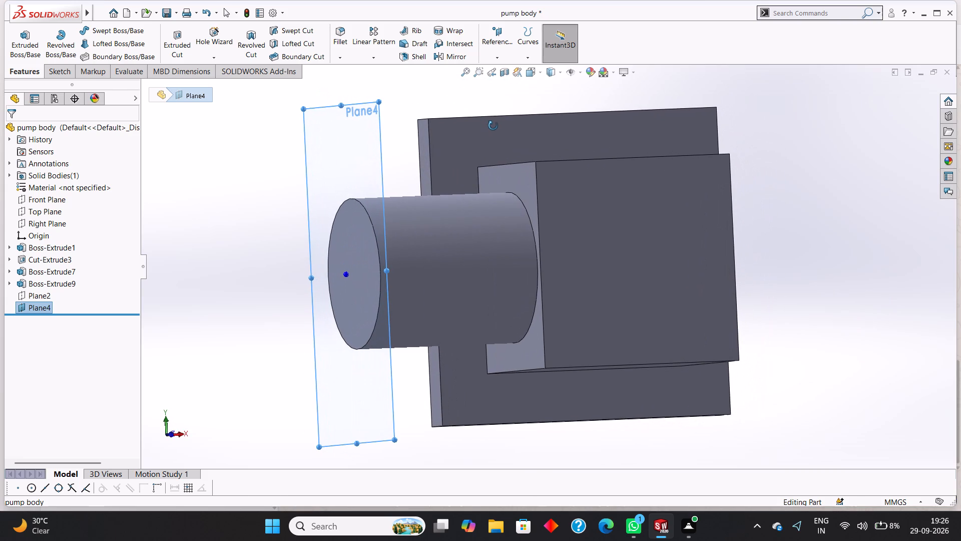
{"action": "middle_click_drag", "start_coordinate": [493, 126], "coordinate": [502, 128]}
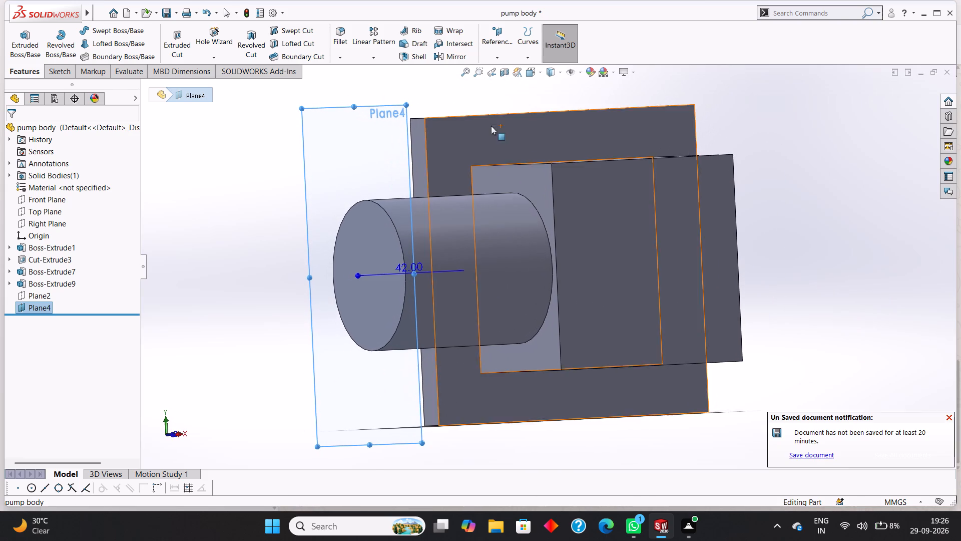
{"action": "left_click", "coordinate": [373, 132]}
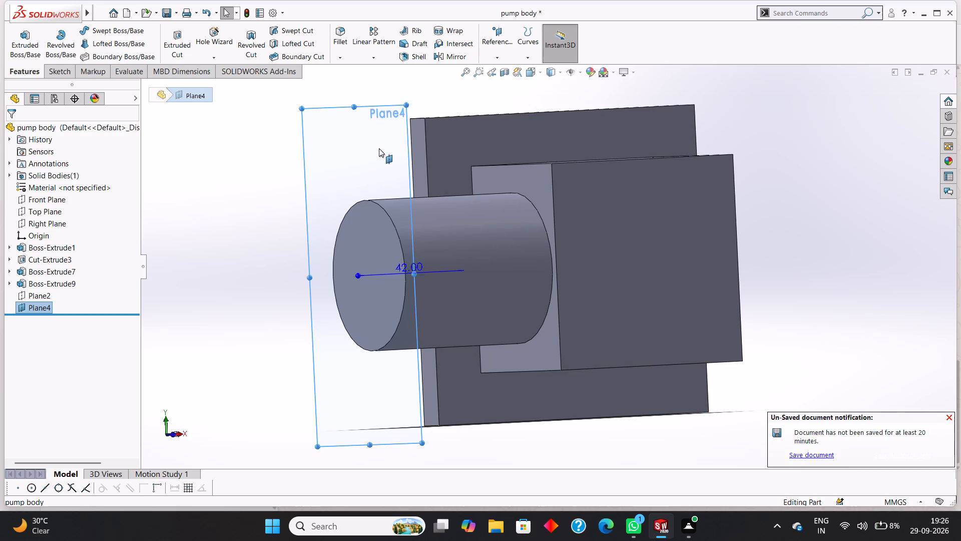
{"action": "key", "text": "ctrl+8"}
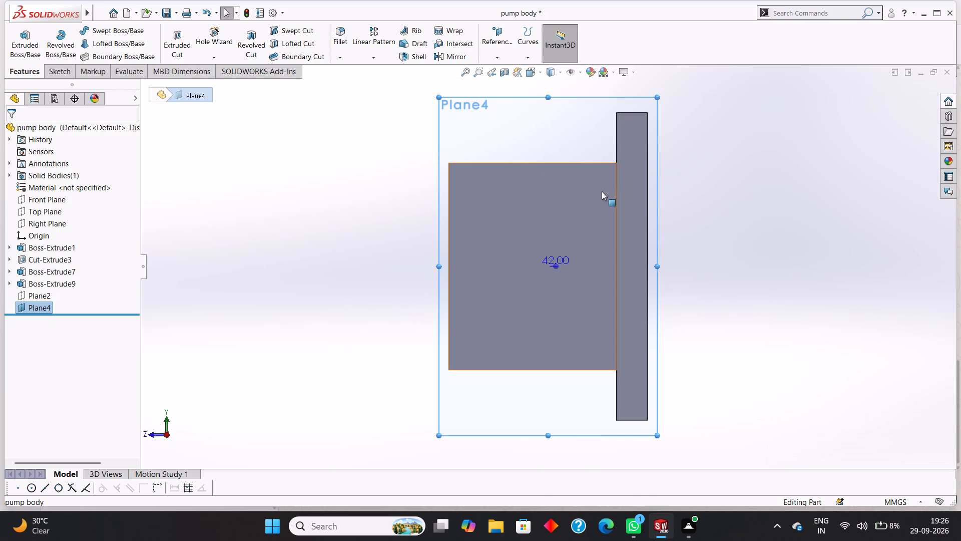
{"action": "middle_click_drag", "start_coordinate": [807, 231], "coordinate": [865, 230]}
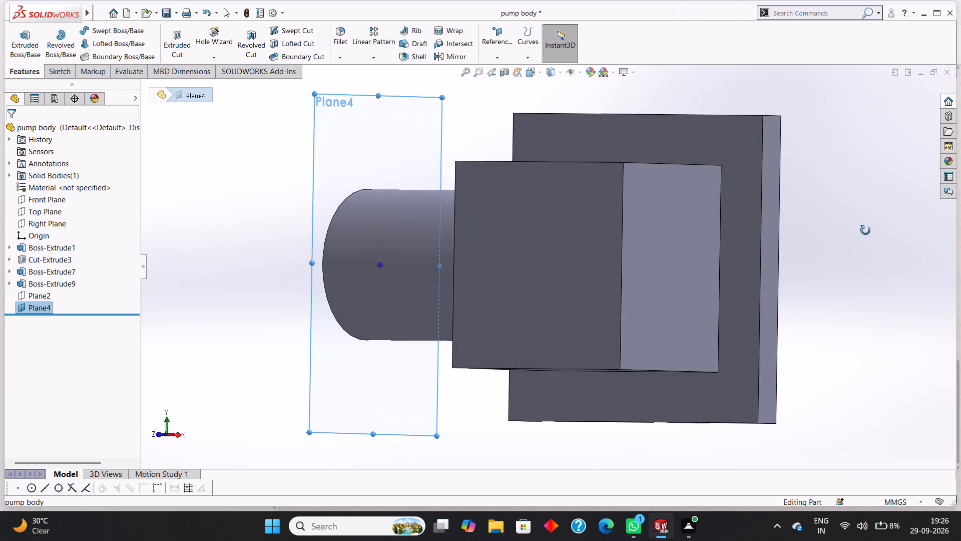
{"action": "middle_click_drag", "start_coordinate": [865, 230], "coordinate": [866, 230]}
{"action": "left_click", "coordinate": [352, 126]}
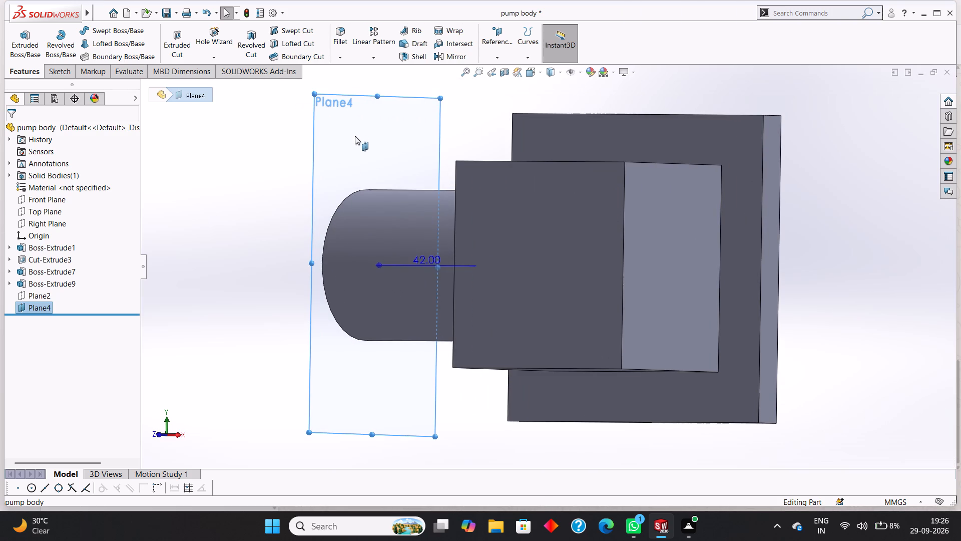
{"action": "key", "text": "ctrl+8"}
{"action": "middle_click_drag", "start_coordinate": [723, 243], "coordinate": [708, 250]}
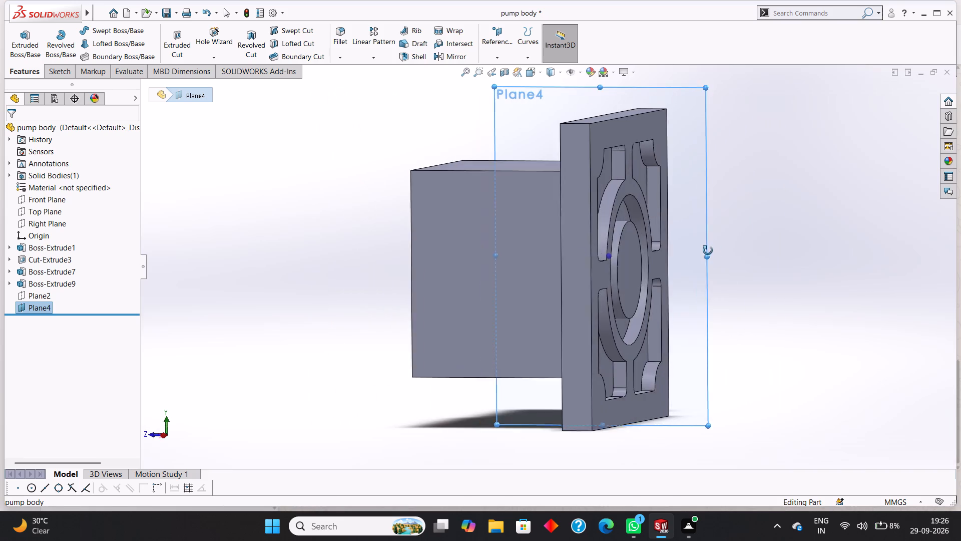
{"action": "middle_click_drag", "start_coordinate": [708, 250], "coordinate": [603, 337]}
{"action": "left_click", "coordinate": [648, 96]}
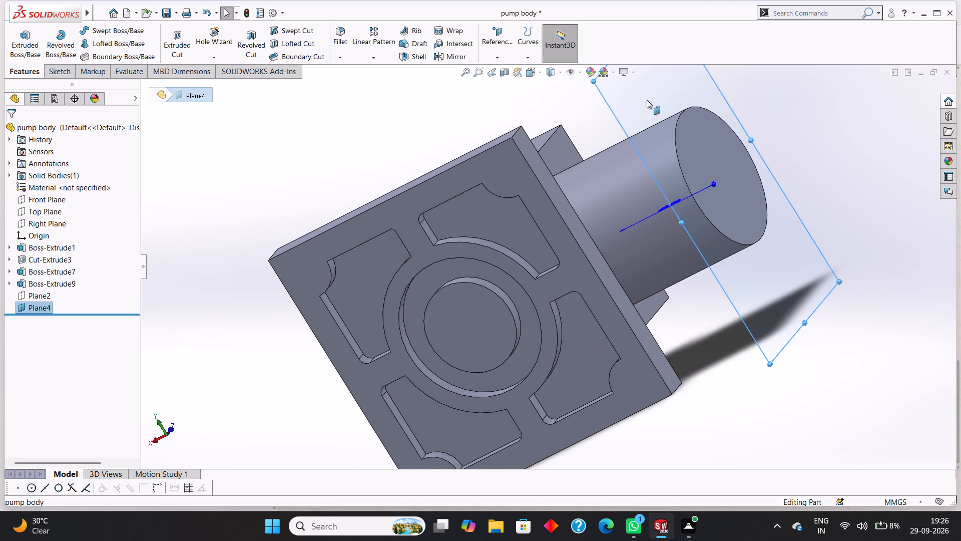
{"action": "key", "text": "ctrl+8"}
{"action": "left_click", "coordinate": [559, 115]}
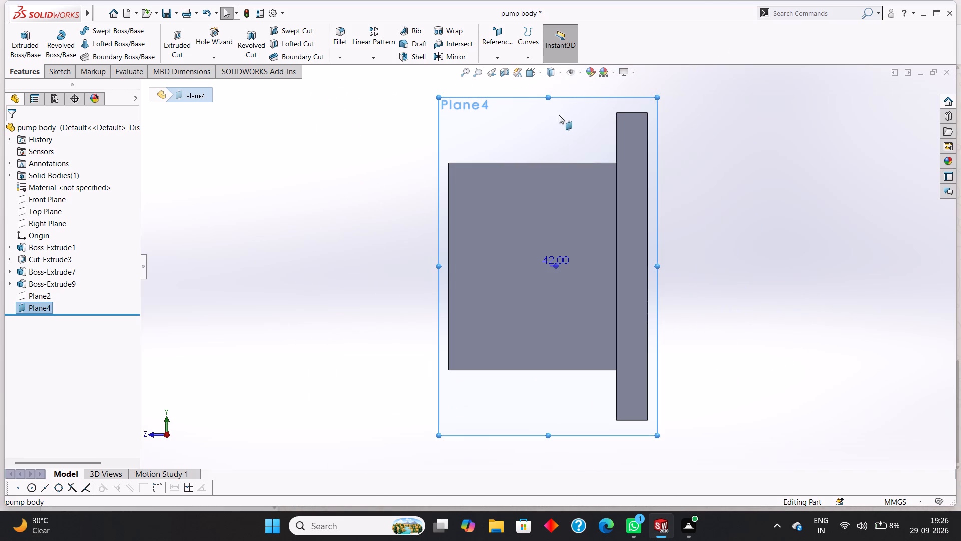
{"action": "key", "text": "ctrl+8"}
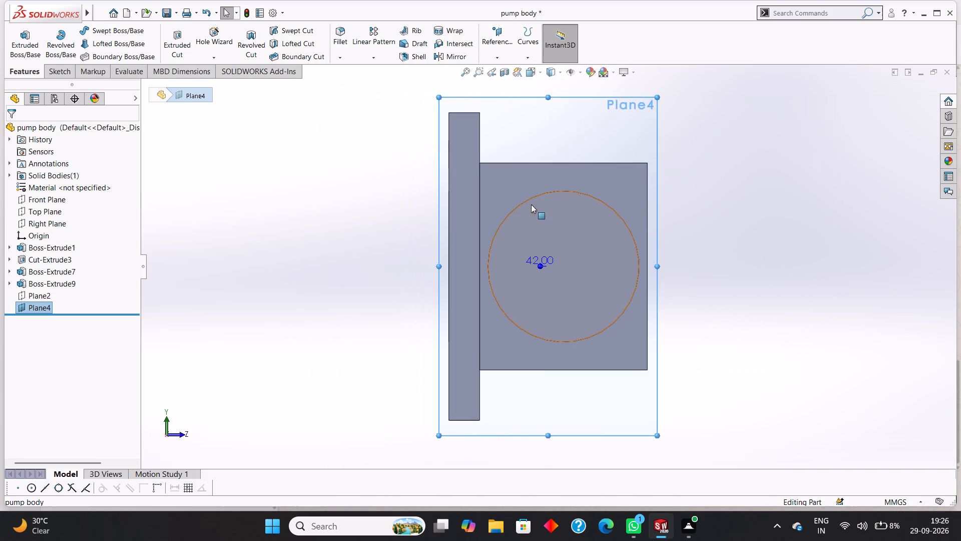
Start a sketch on the 42 mm offset plane and draw a 31 mm vertical line upward from the side boss's centre.
{"action": "right_click", "coordinate": [553, 111]}
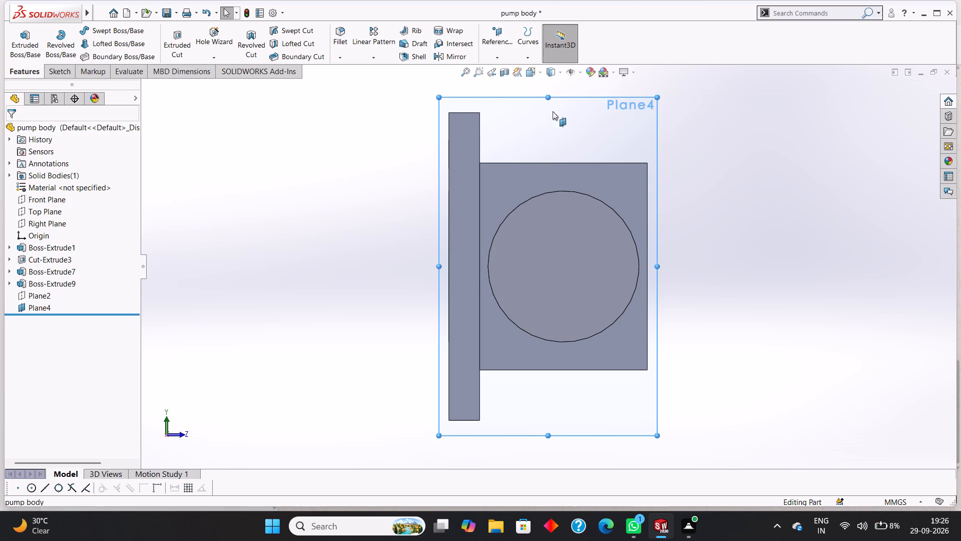
{"action": "left_click", "coordinate": [575, 99]}
{"action": "key", "text": "Escape"}
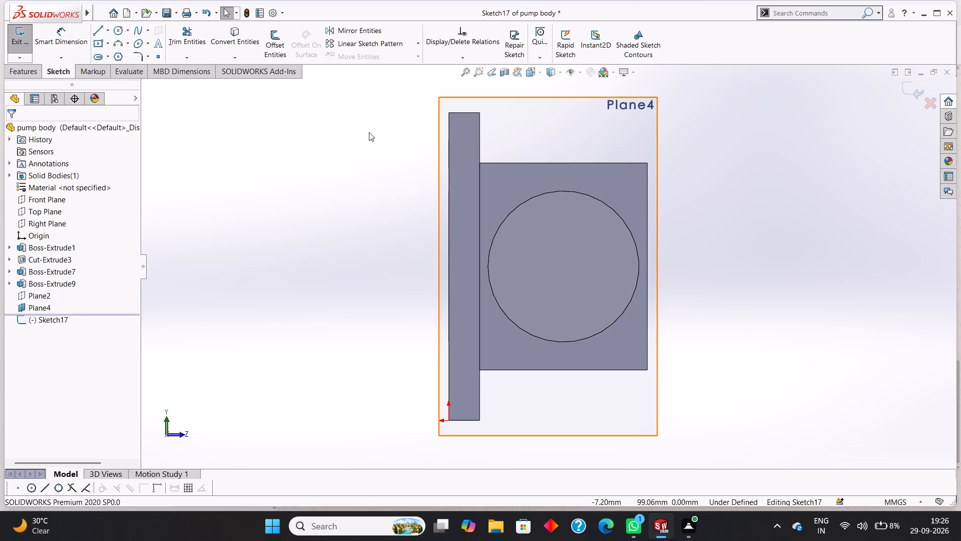
{"action": "left_click", "coordinate": [95, 30]}
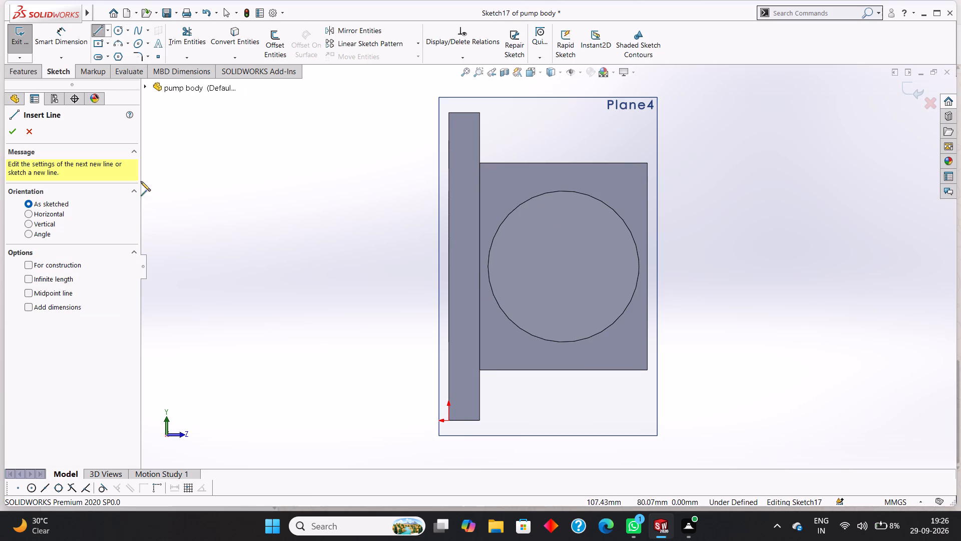
{"action": "key", "text": "Escape"}
{"action": "left_click", "coordinate": [107, 32]}
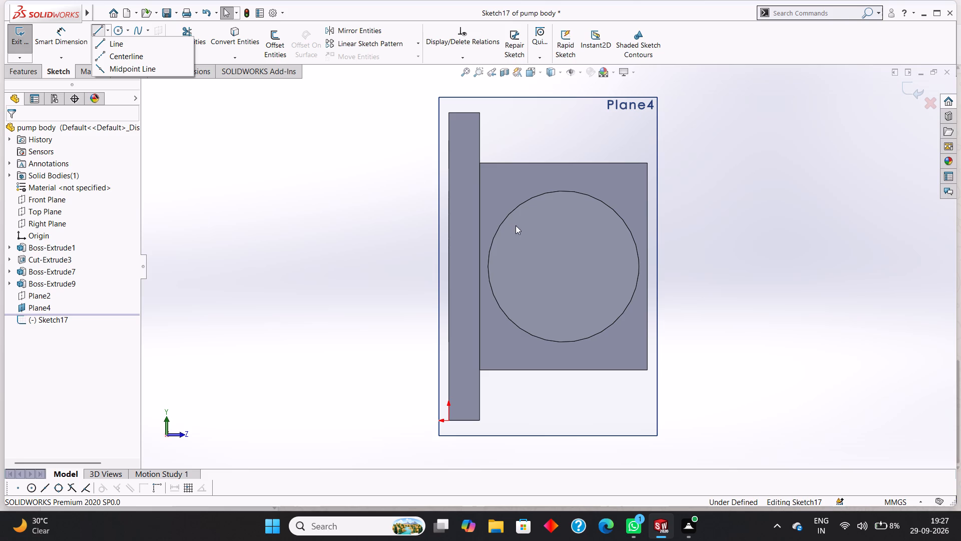
{"action": "left_click", "coordinate": [99, 27]}
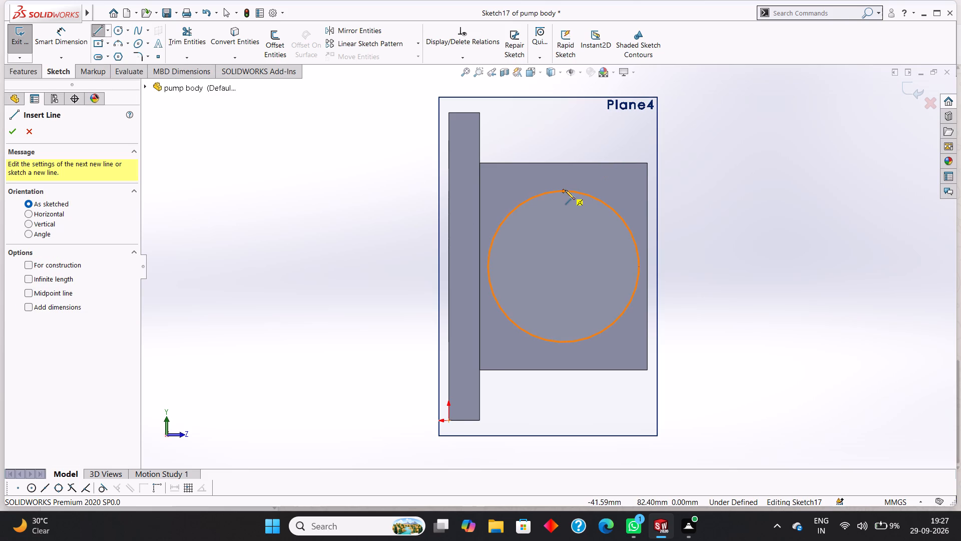
{"action": "left_click", "coordinate": [564, 265]}
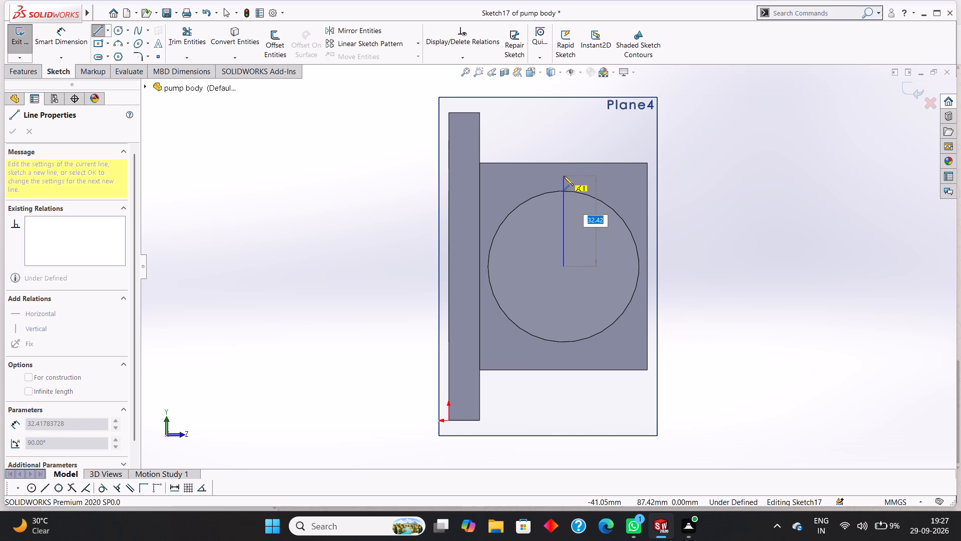
{"action": "type", "text": "31"}
{"action": "key", "text": "Return"}
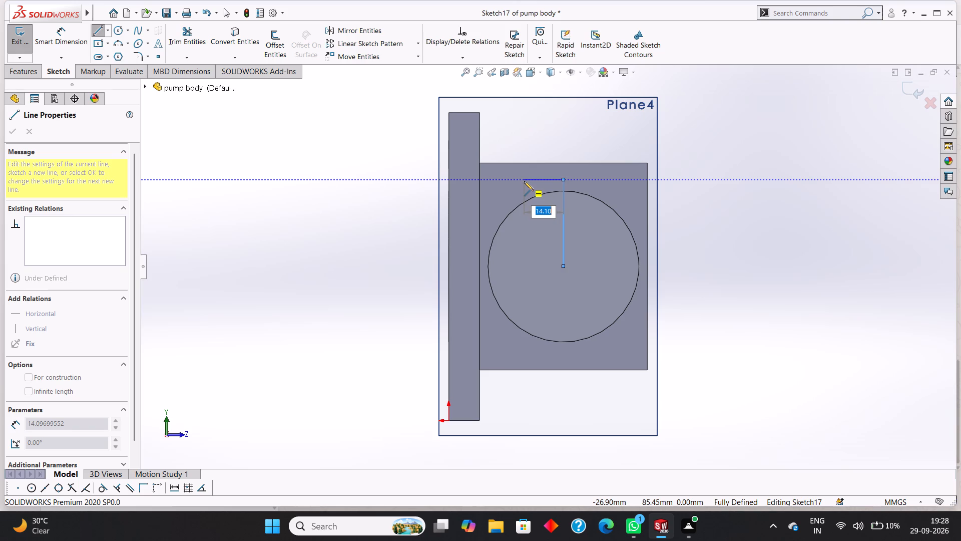
Draw two 11 mm horizontal lines from the vertical line's upper end, one toward the mounting plate and one away from it.
{"action": "type", "text": "11"}
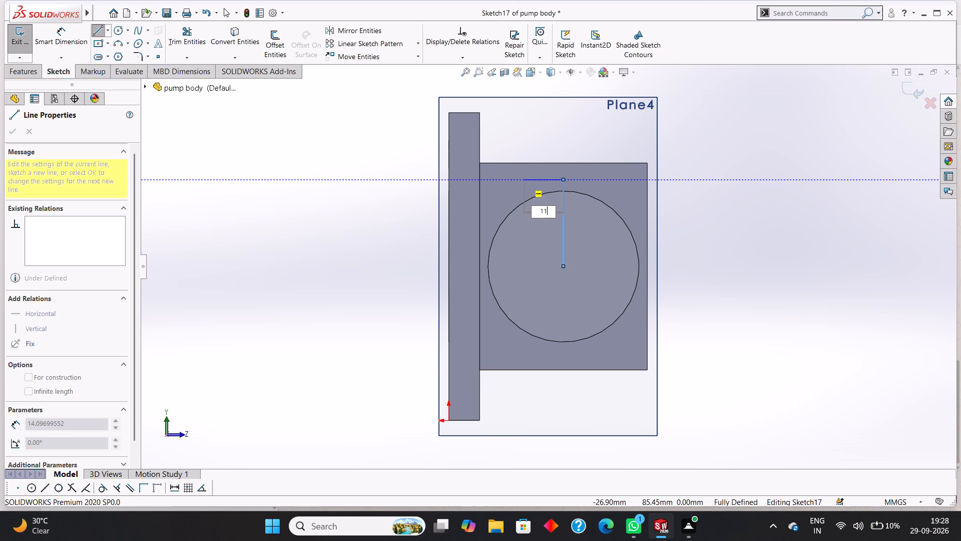
{"action": "key", "text": "Return"}
{"action": "right_click", "coordinate": [524, 181]}
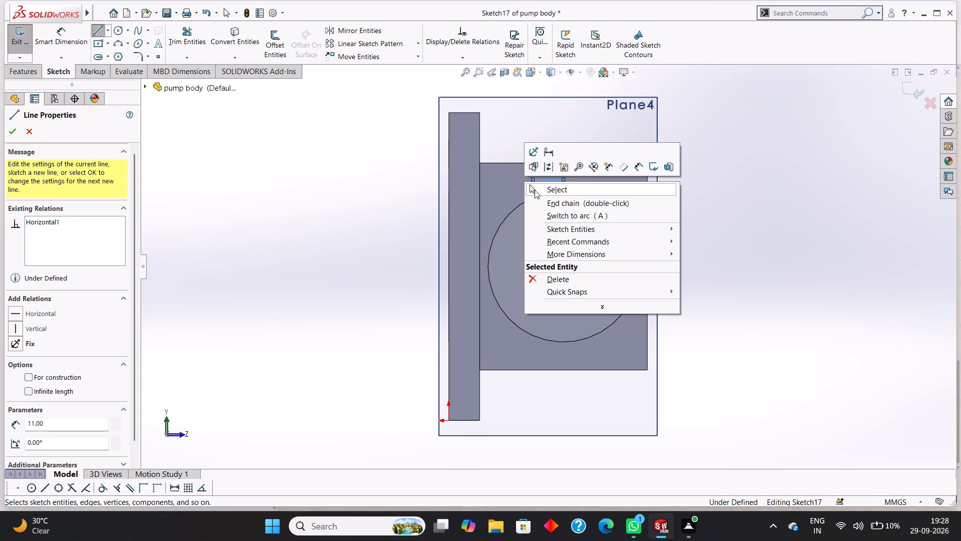
{"action": "left_click", "coordinate": [535, 190]}
{"action": "left_click", "coordinate": [107, 34]}
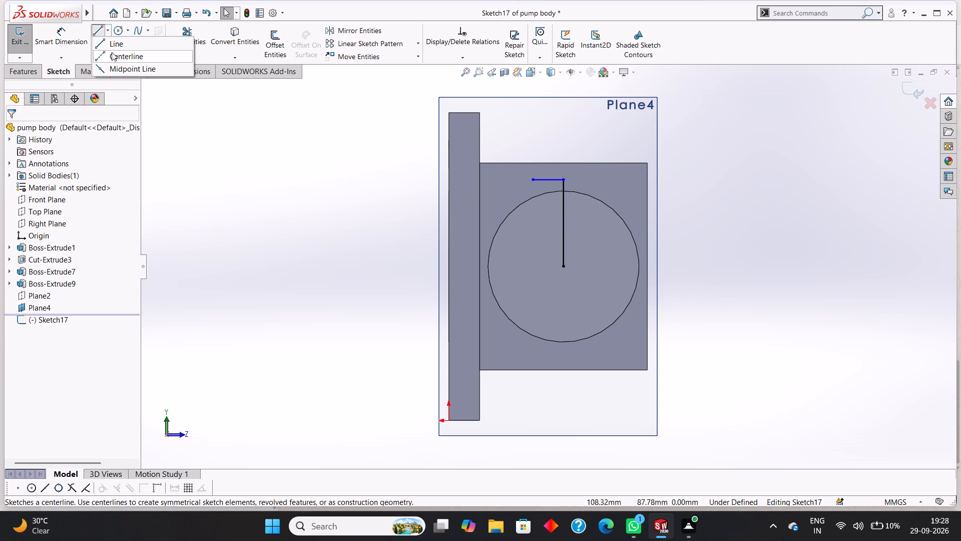
{"action": "left_click", "coordinate": [113, 43]}
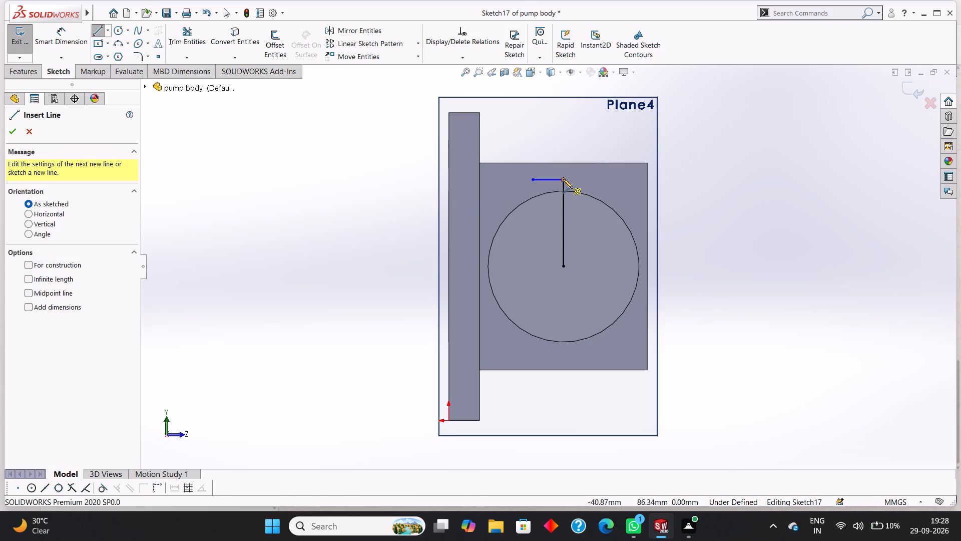
{"action": "left_click", "coordinate": [563, 179]}
{"action": "type", "text": "11"}
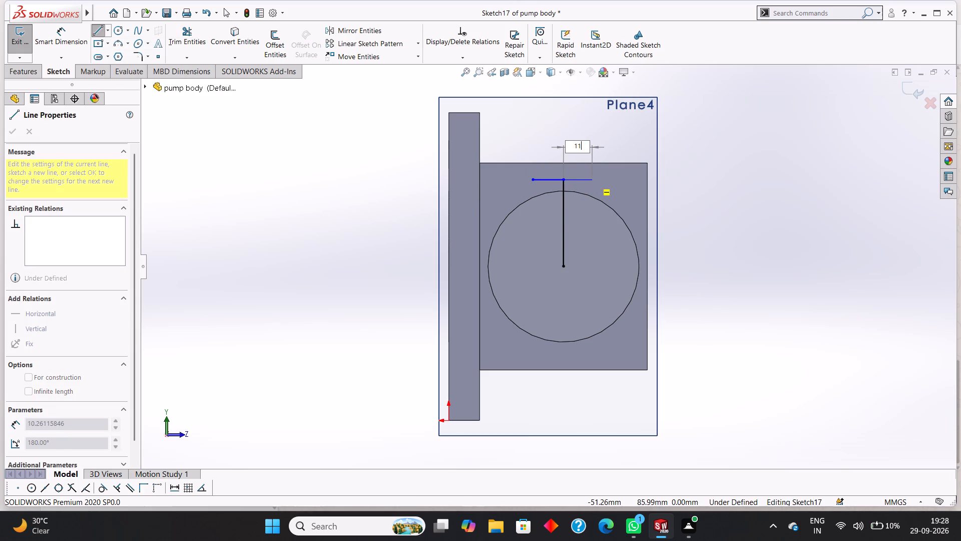
{"action": "key", "text": "Return"}
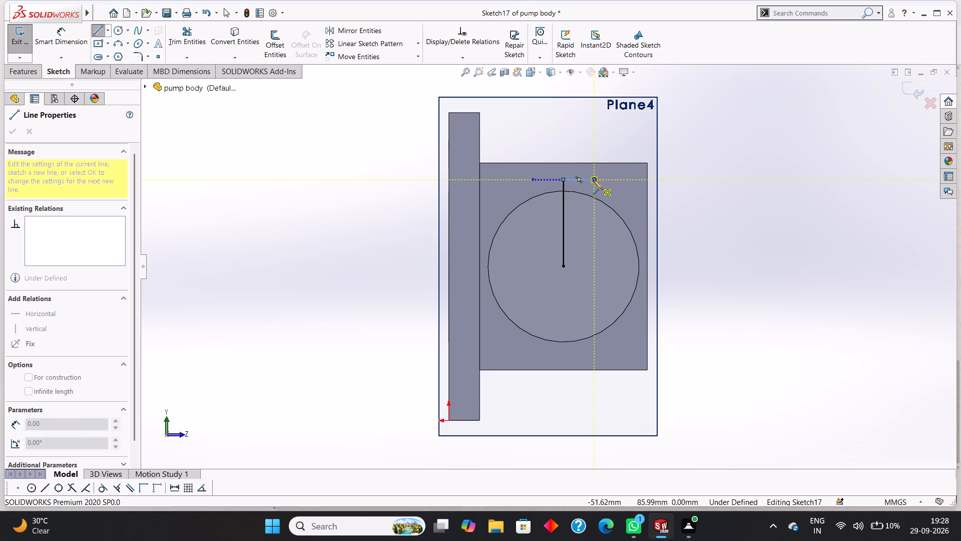
Draw a vertical line from each outer end of the horizontal lines down to the side boss's circular edge.
{"action": "left_click", "coordinate": [594, 198]}
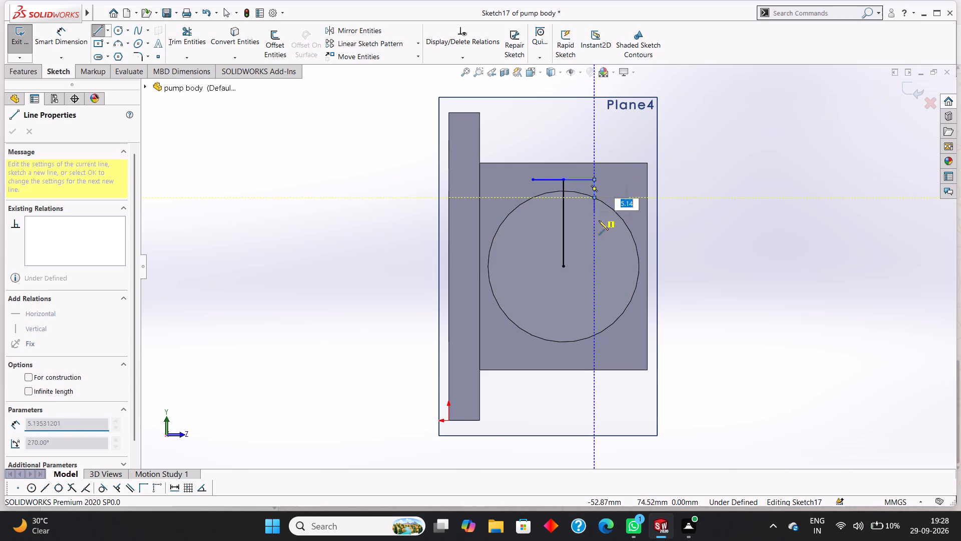
{"action": "right_click", "coordinate": [599, 223]}
{"action": "left_click", "coordinate": [618, 227]}
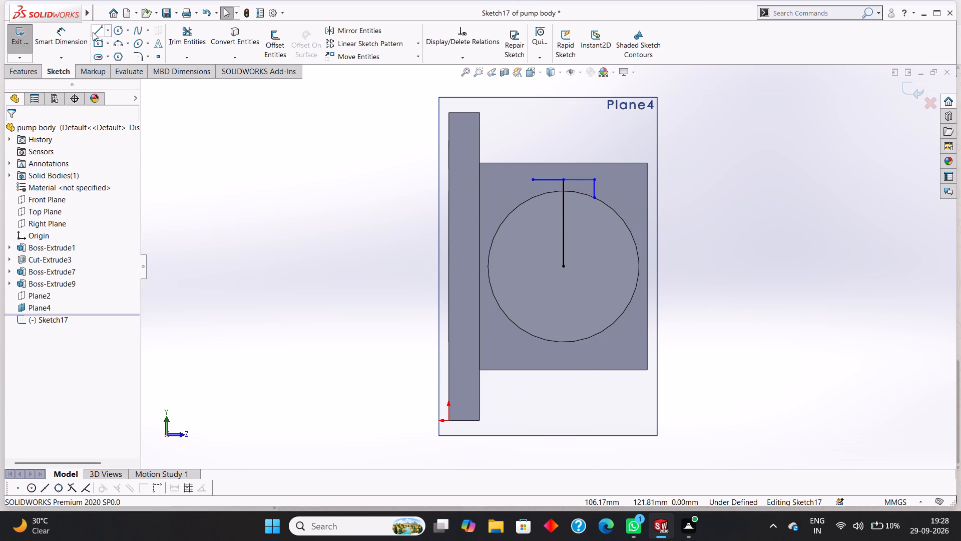
{"action": "left_click", "coordinate": [93, 32]}
{"action": "left_click", "coordinate": [533, 178]}
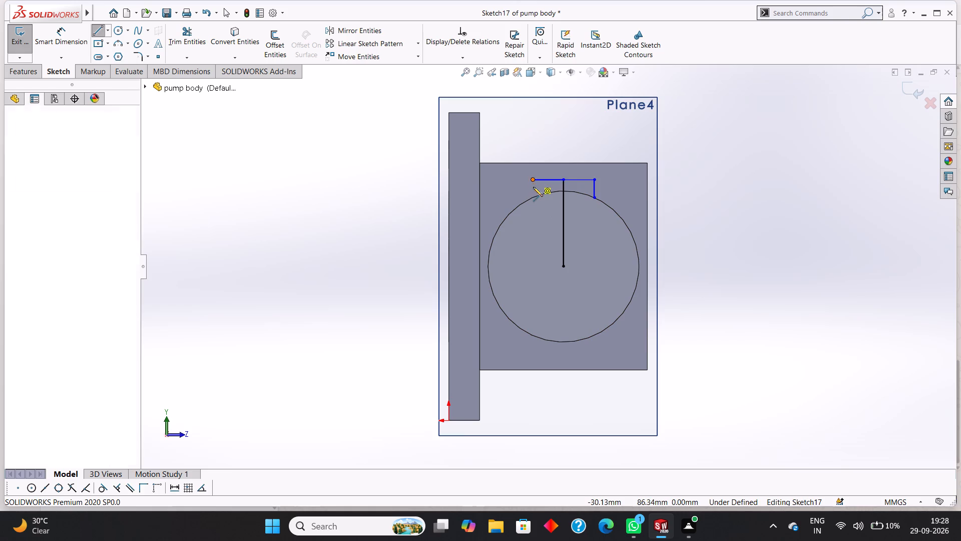
{"action": "left_click", "coordinate": [533, 197]}
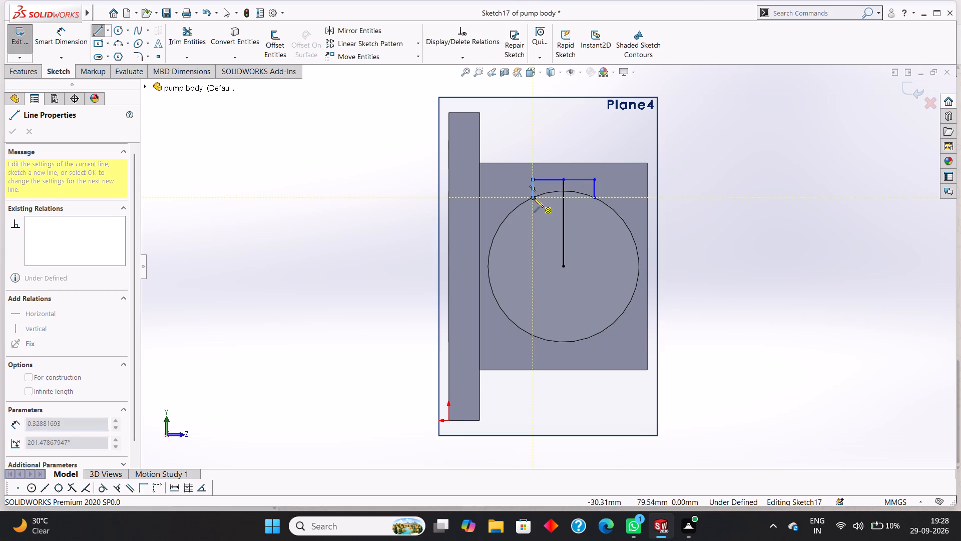
{"action": "right_click", "coordinate": [538, 223]}
{"action": "left_click", "coordinate": [553, 226]}
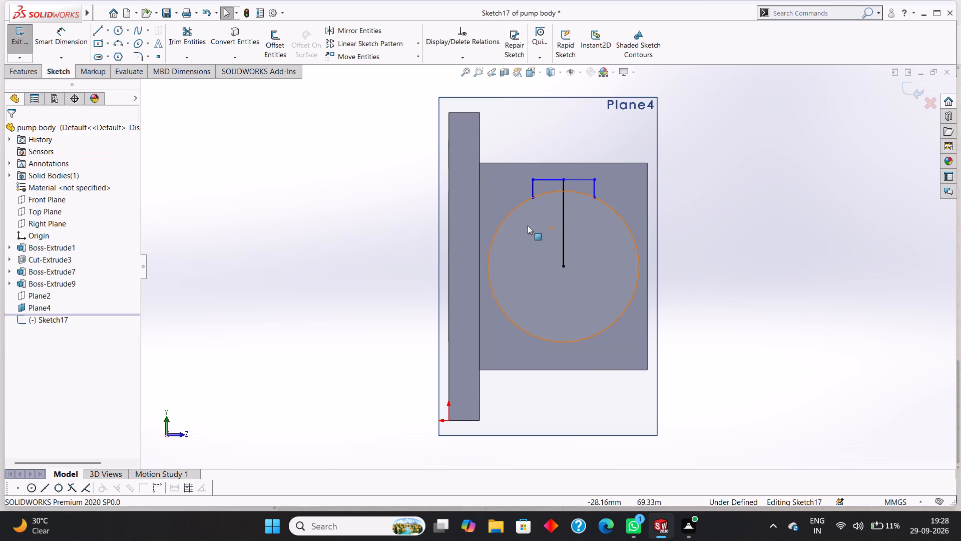
Delete the 31 mm vertical line running from the boss's centre.
{"action": "right_click", "coordinate": [563, 209]}
{"action": "left_click", "coordinate": [598, 357]}
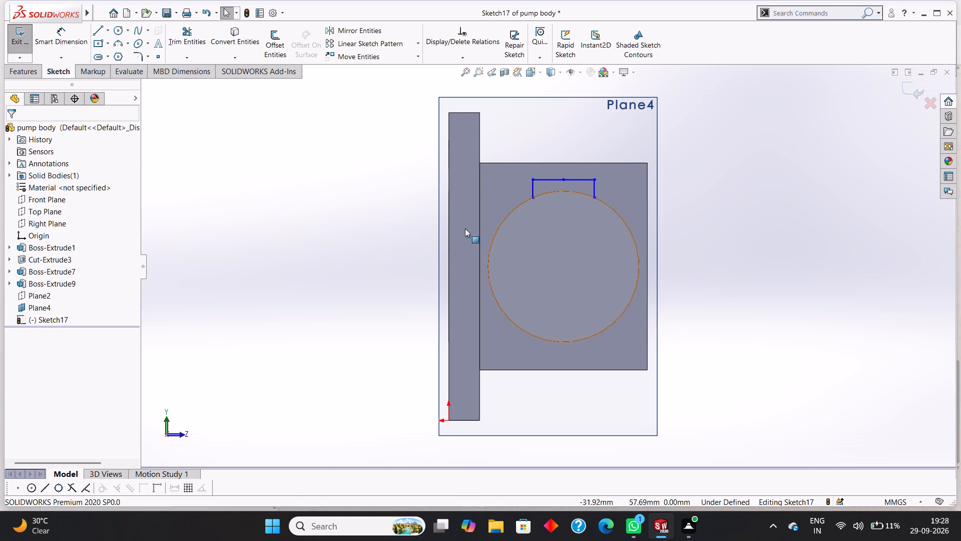
Close the pad profile with a 3-point arc along the side boss's circular edge, joining the two vertical lines' lower ends.
{"action": "left_click", "coordinate": [119, 44]}
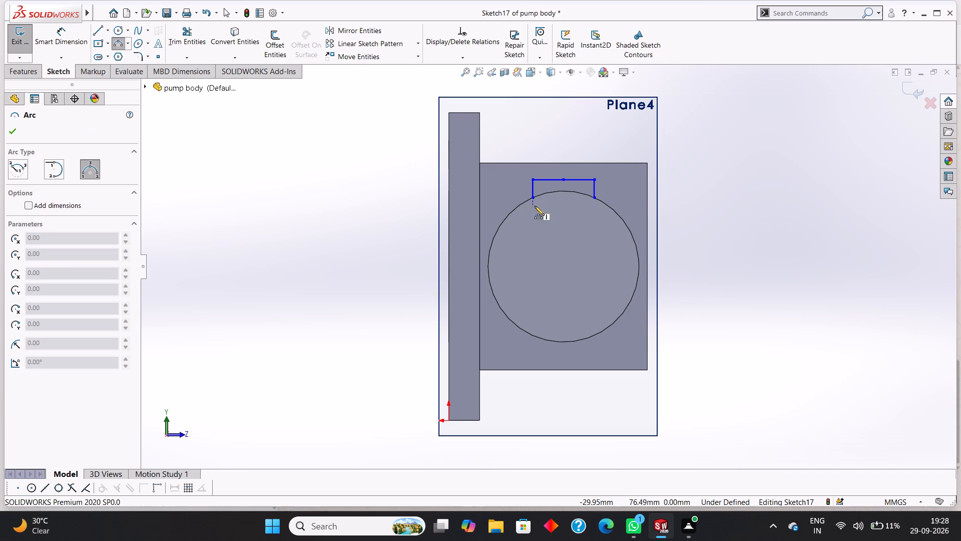
{"action": "left_click", "coordinate": [531, 199]}
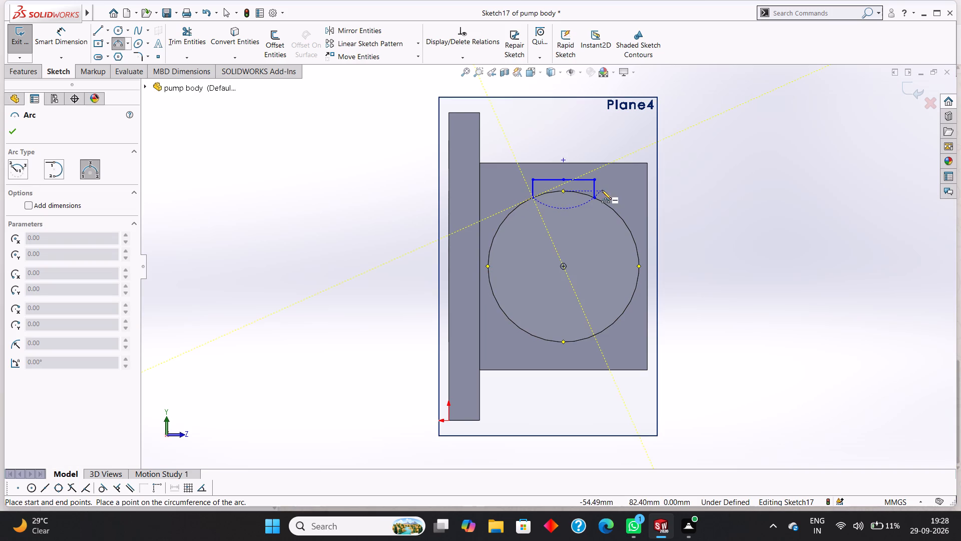
{"action": "left_click", "coordinate": [593, 196]}
{"action": "left_click", "coordinate": [575, 192]}
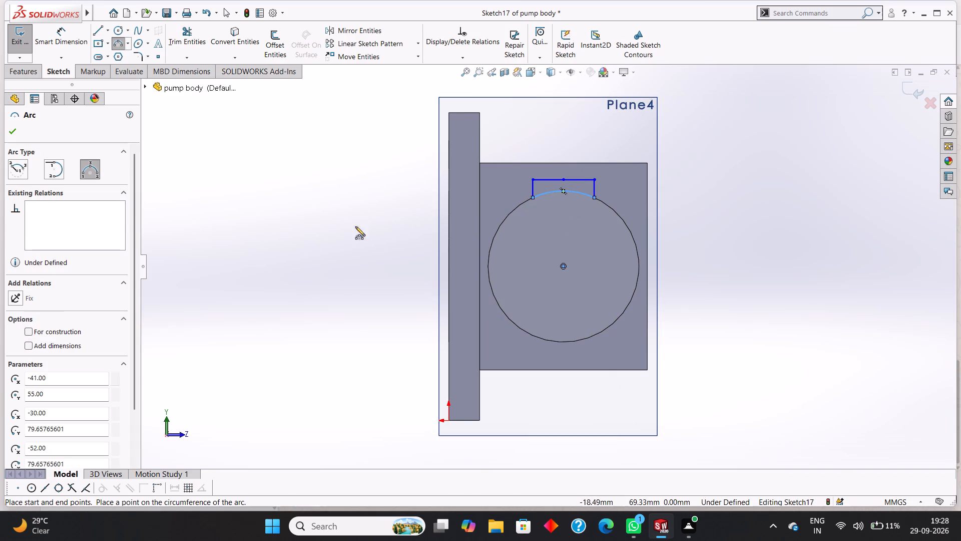
{"action": "left_click", "coordinate": [15, 132]}
Extrude the closed pad profile to a blind depth of 12 mm along the side boss, merged with the body.
{"action": "middle_click_drag", "start_coordinate": [807, 316], "coordinate": [762, 304]}
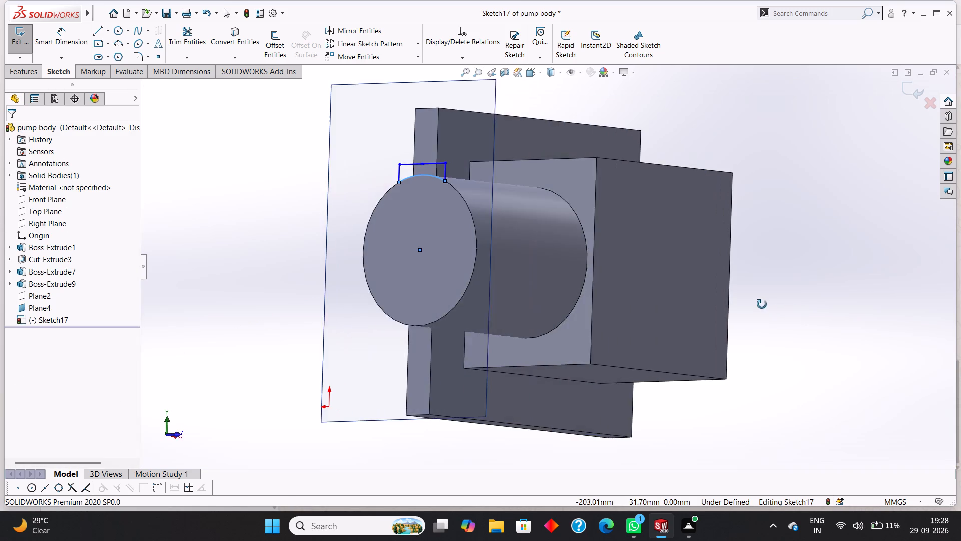
{"action": "middle_click_drag", "start_coordinate": [762, 304], "coordinate": [745, 291]}
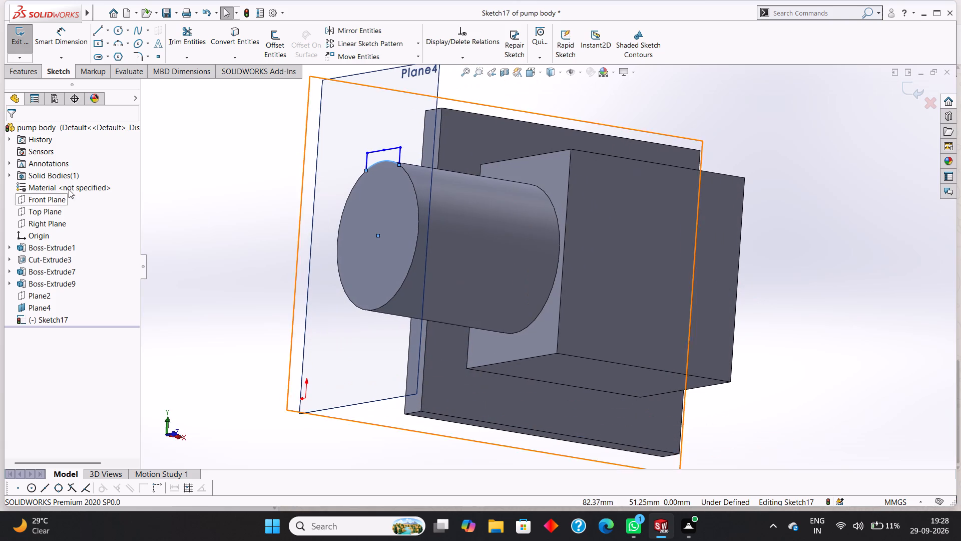
{"action": "left_click", "coordinate": [24, 73]}
{"action": "left_click", "coordinate": [33, 46]}
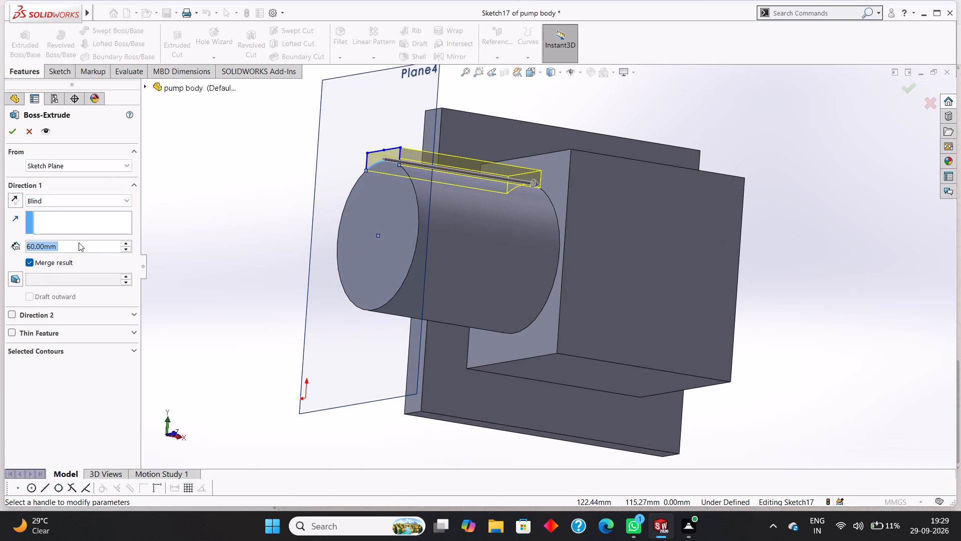
{"action": "type", "text": "12"}
{"action": "key", "text": "Return"}
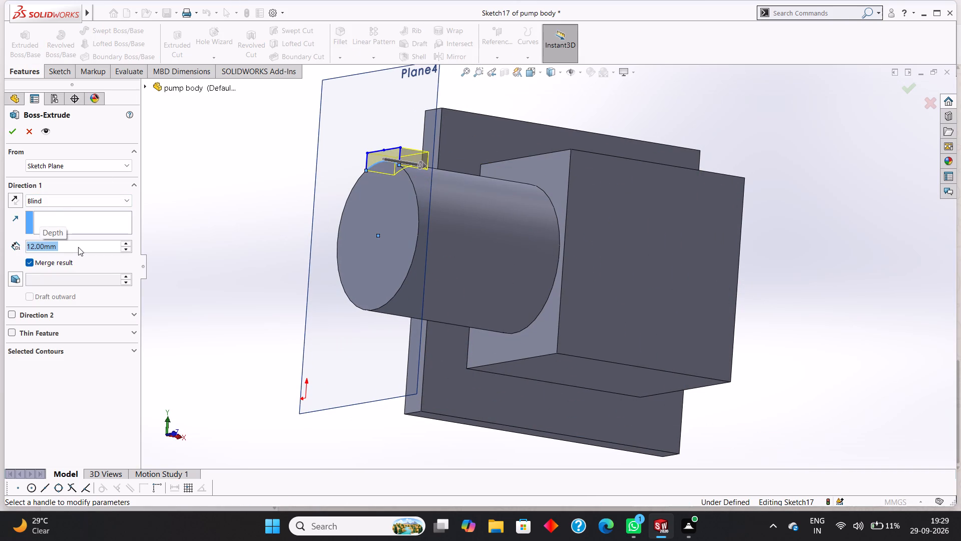
{"action": "left_click", "coordinate": [13, 135]}
{"action": "left_click", "coordinate": [237, 162]}
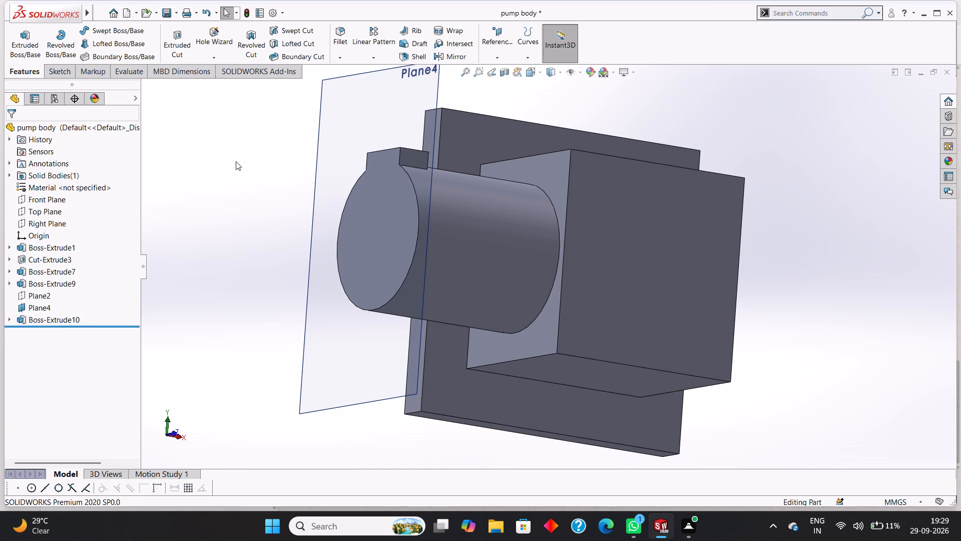
Hide the 42 mm offset plane at the side boss's end face.
{"action": "middle_click_drag", "start_coordinate": [236, 161], "coordinate": [258, 210]}
{"action": "right_click", "coordinate": [375, 113]}
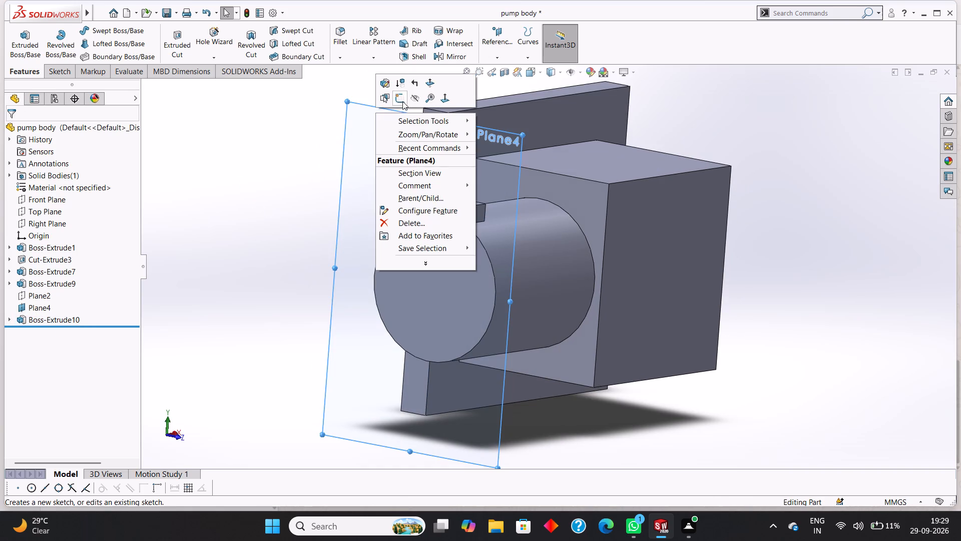
{"action": "left_click", "coordinate": [415, 101]}
Start defining a new reference plane and expand the part's feature tree for choosing its first reference.
{"action": "middle_click_drag", "start_coordinate": [779, 253], "coordinate": [753, 178]}
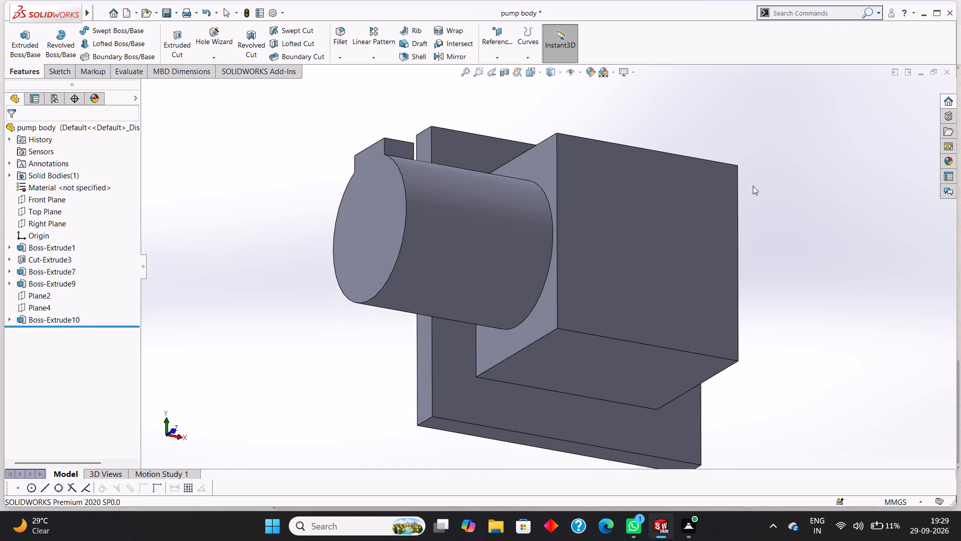
{"action": "scroll", "coordinate": [774, 245], "scroll_direction": "up", "scroll_amount": 3}
{"action": "middle_click_drag", "start_coordinate": [762, 357], "coordinate": [779, 385]}
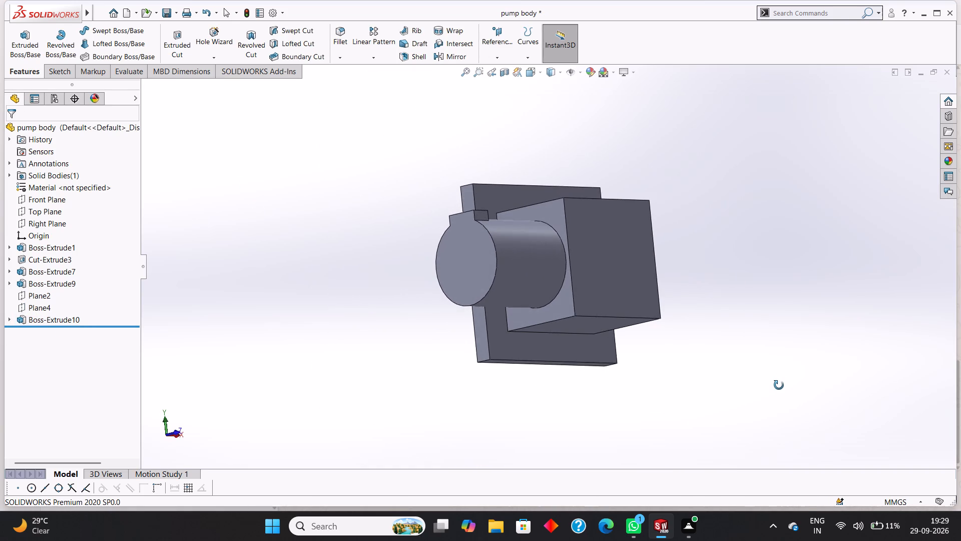
{"action": "middle_click_drag", "start_coordinate": [779, 385], "coordinate": [786, 373]}
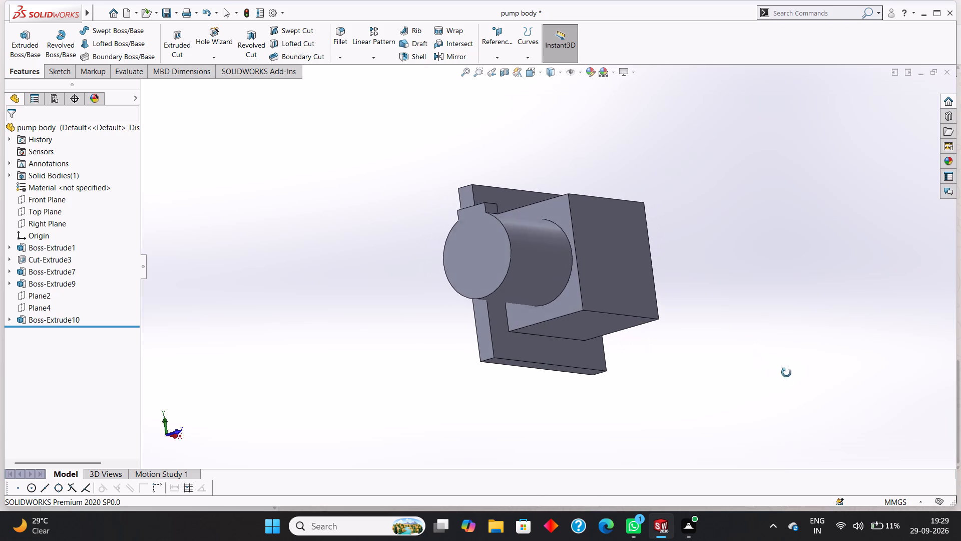
{"action": "middle_click_drag", "start_coordinate": [786, 373], "coordinate": [786, 370]}
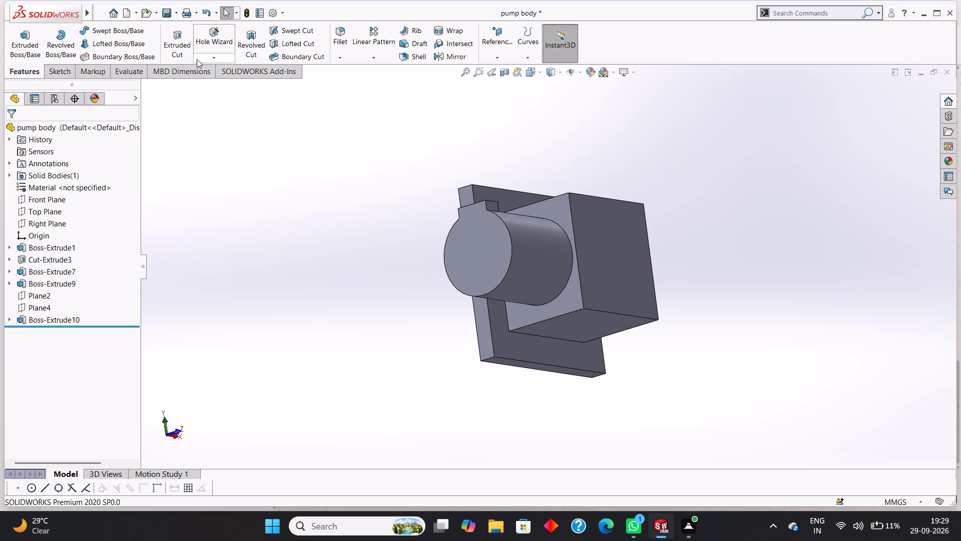
{"action": "left_click", "coordinate": [59, 67]}
{"action": "left_click", "coordinate": [25, 69]}
{"action": "left_click", "coordinate": [497, 57]}
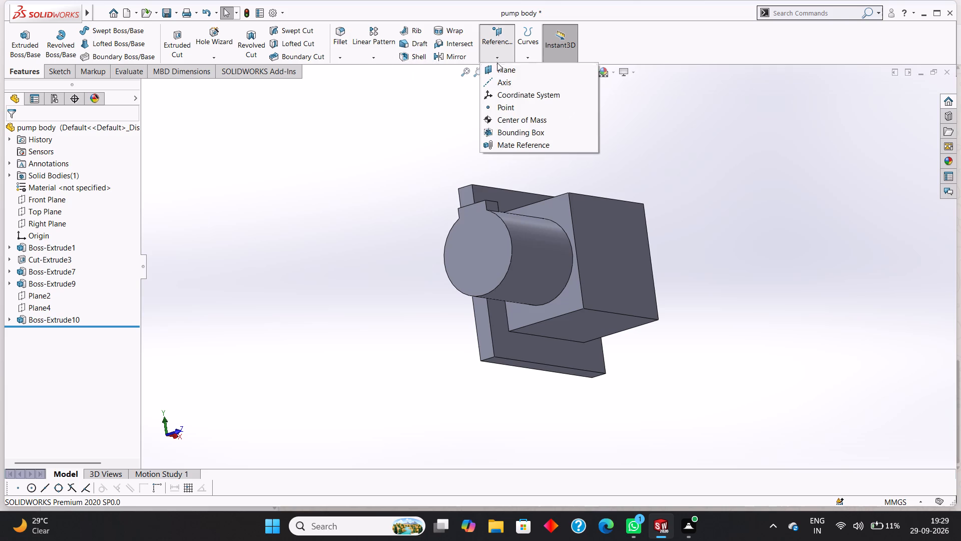
{"action": "left_click", "coordinate": [500, 72]}
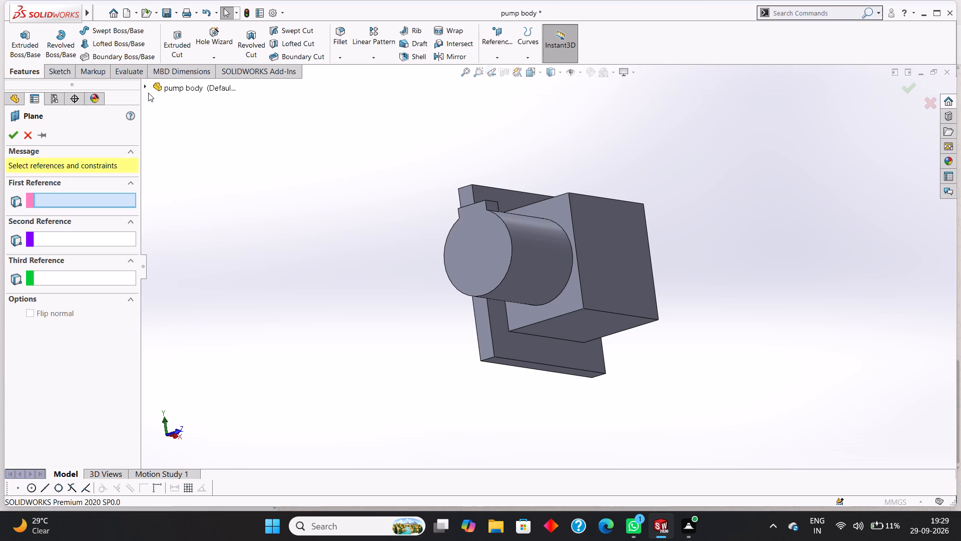
{"action": "left_click", "coordinate": [147, 85]}
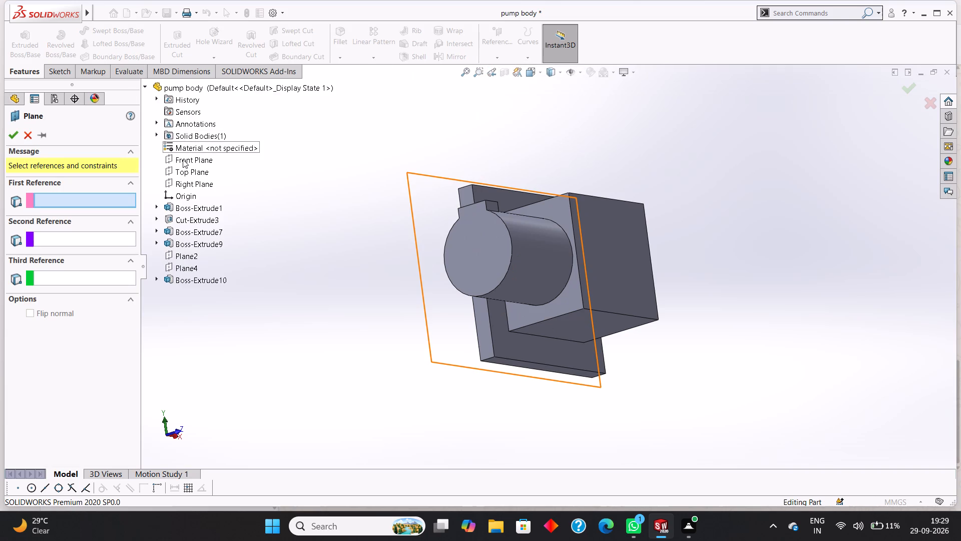
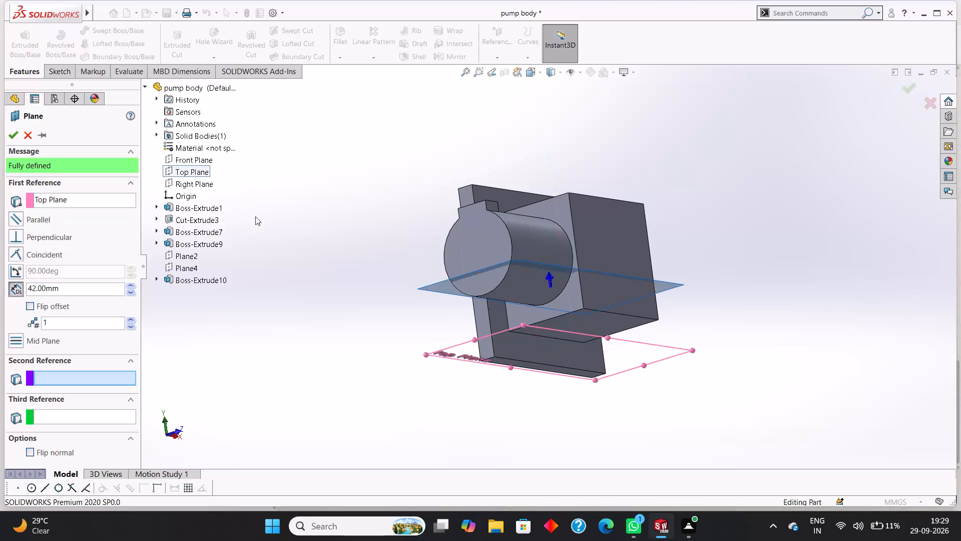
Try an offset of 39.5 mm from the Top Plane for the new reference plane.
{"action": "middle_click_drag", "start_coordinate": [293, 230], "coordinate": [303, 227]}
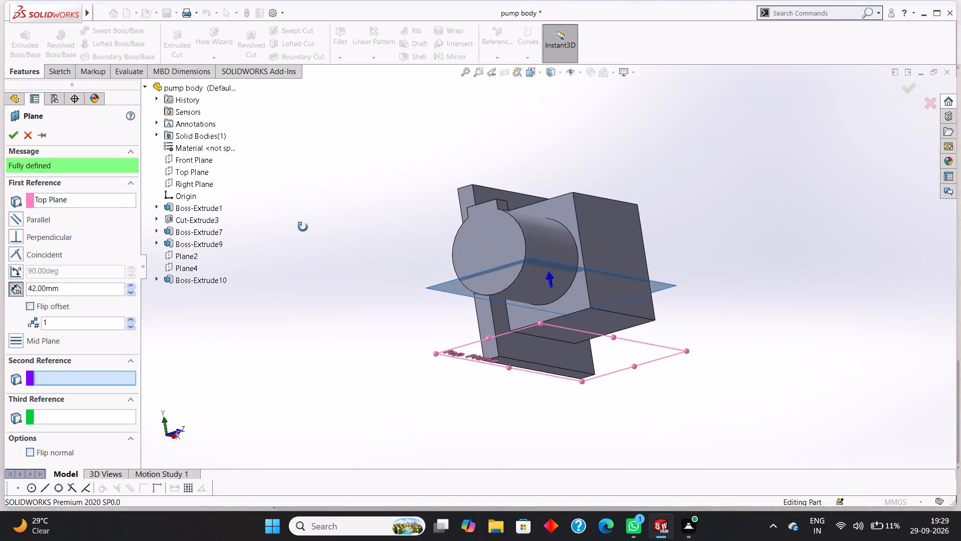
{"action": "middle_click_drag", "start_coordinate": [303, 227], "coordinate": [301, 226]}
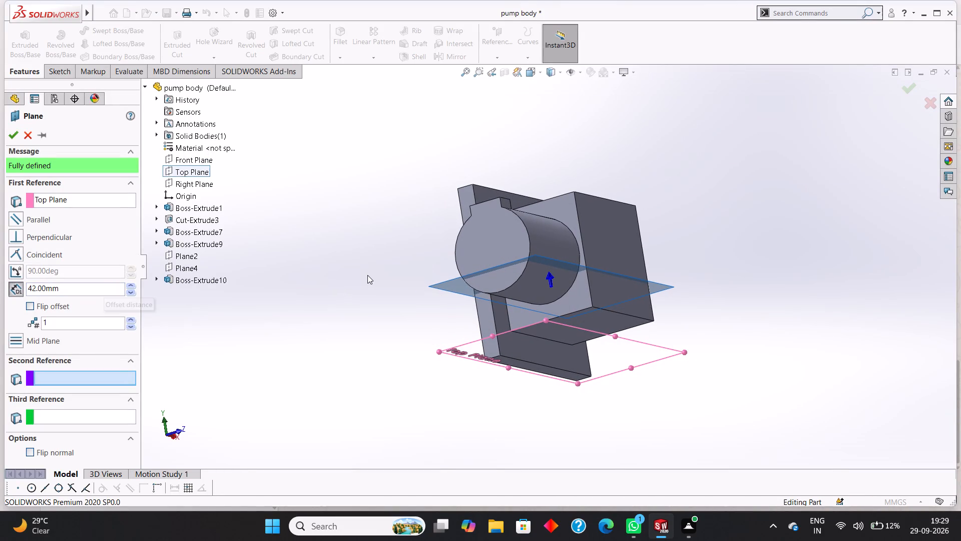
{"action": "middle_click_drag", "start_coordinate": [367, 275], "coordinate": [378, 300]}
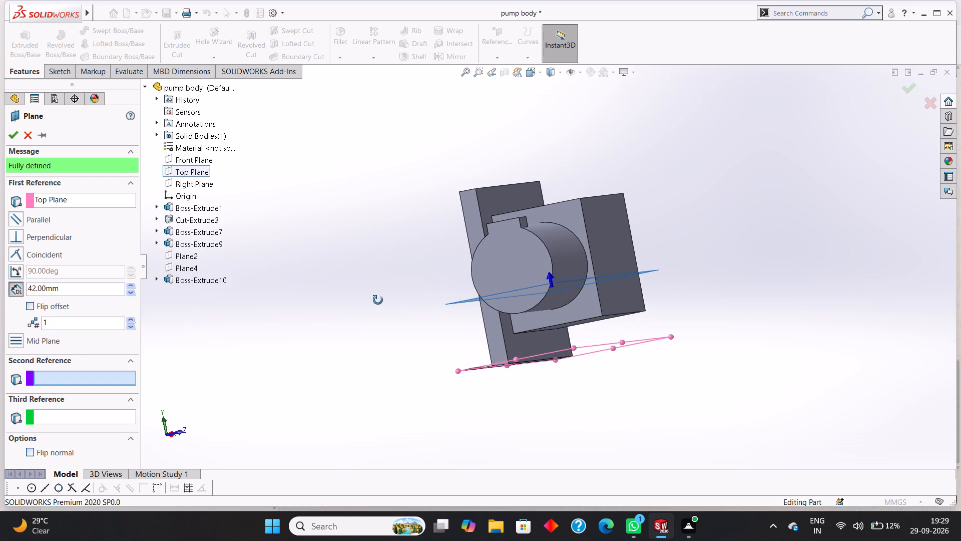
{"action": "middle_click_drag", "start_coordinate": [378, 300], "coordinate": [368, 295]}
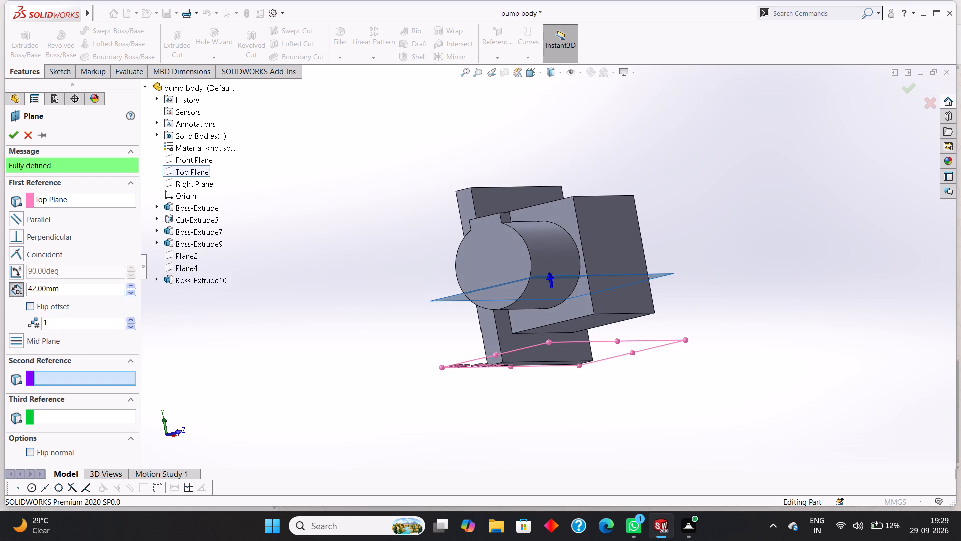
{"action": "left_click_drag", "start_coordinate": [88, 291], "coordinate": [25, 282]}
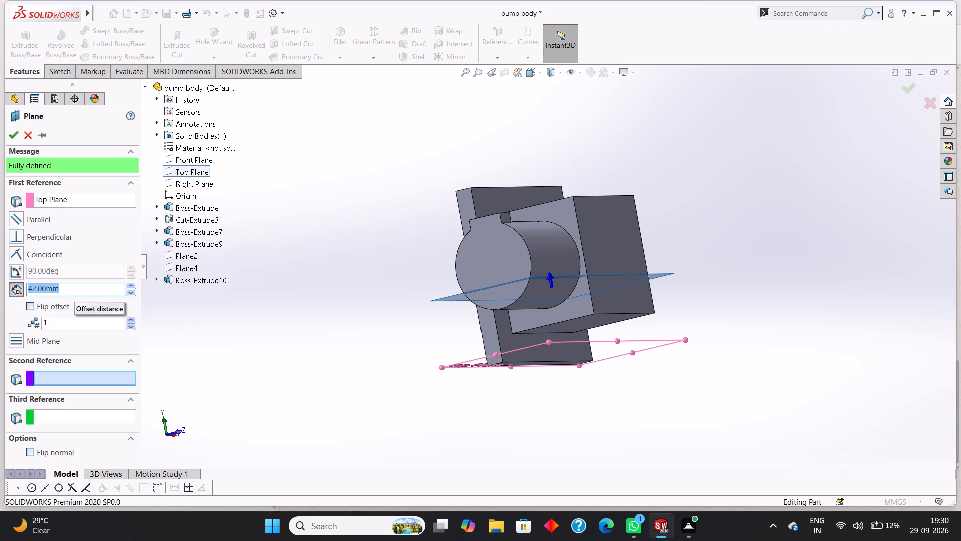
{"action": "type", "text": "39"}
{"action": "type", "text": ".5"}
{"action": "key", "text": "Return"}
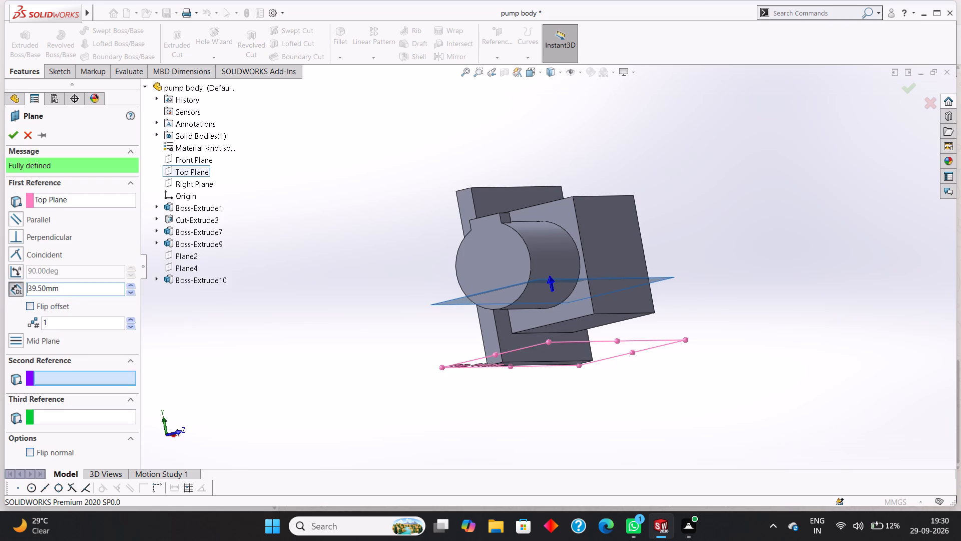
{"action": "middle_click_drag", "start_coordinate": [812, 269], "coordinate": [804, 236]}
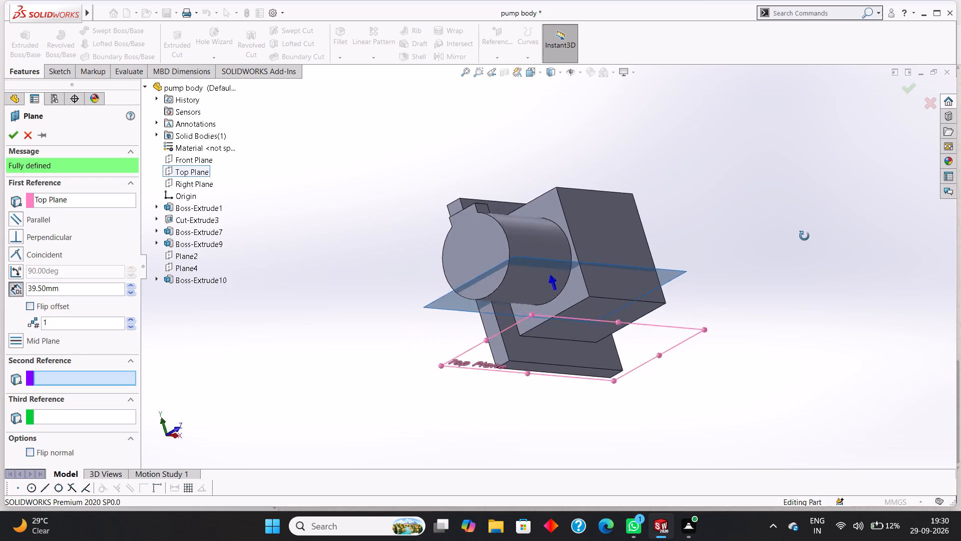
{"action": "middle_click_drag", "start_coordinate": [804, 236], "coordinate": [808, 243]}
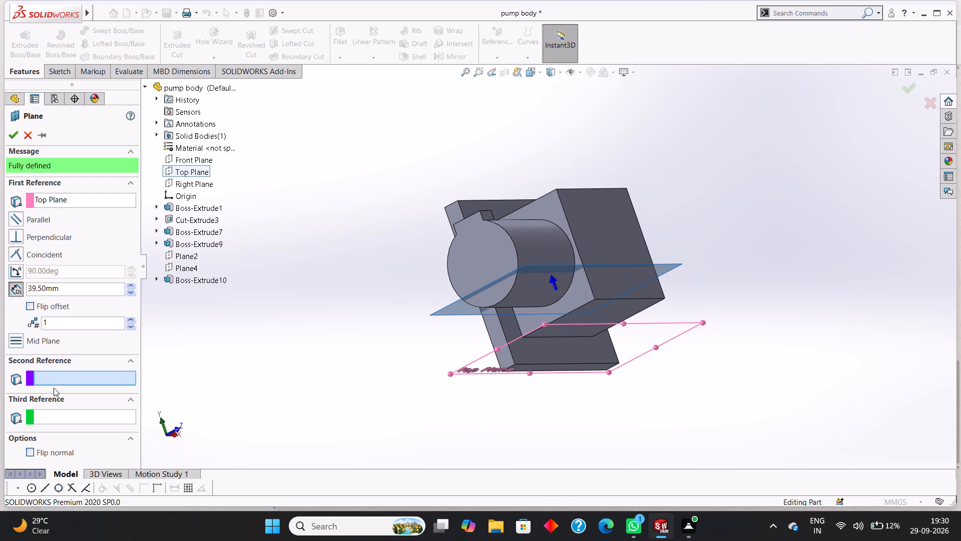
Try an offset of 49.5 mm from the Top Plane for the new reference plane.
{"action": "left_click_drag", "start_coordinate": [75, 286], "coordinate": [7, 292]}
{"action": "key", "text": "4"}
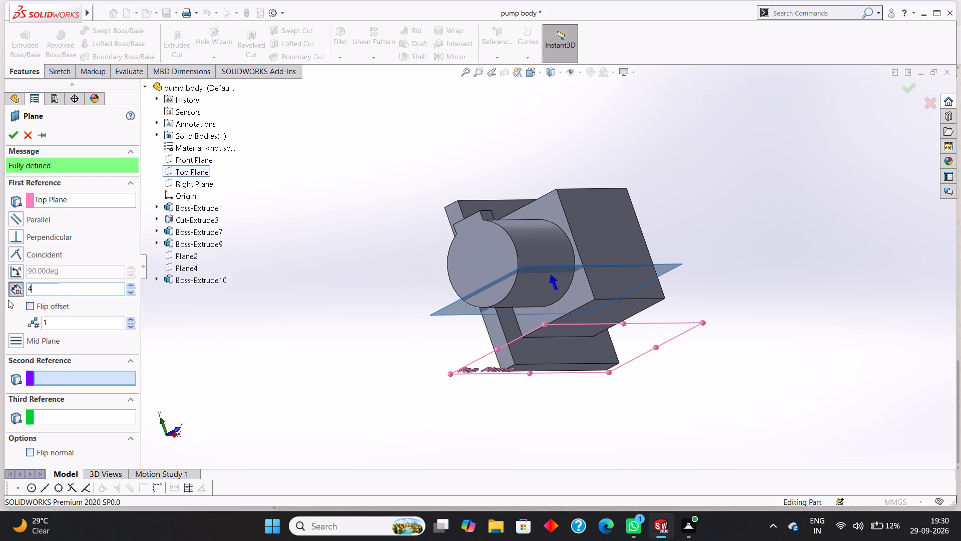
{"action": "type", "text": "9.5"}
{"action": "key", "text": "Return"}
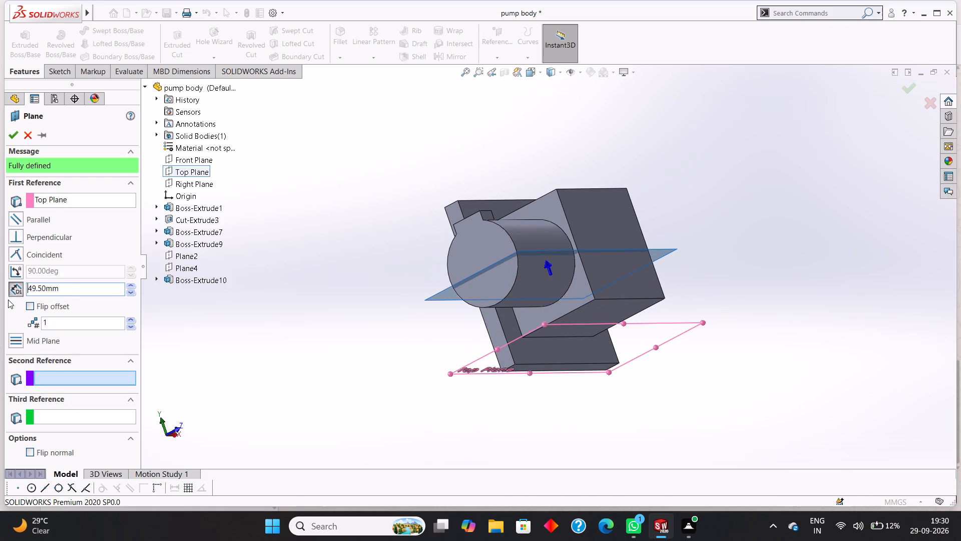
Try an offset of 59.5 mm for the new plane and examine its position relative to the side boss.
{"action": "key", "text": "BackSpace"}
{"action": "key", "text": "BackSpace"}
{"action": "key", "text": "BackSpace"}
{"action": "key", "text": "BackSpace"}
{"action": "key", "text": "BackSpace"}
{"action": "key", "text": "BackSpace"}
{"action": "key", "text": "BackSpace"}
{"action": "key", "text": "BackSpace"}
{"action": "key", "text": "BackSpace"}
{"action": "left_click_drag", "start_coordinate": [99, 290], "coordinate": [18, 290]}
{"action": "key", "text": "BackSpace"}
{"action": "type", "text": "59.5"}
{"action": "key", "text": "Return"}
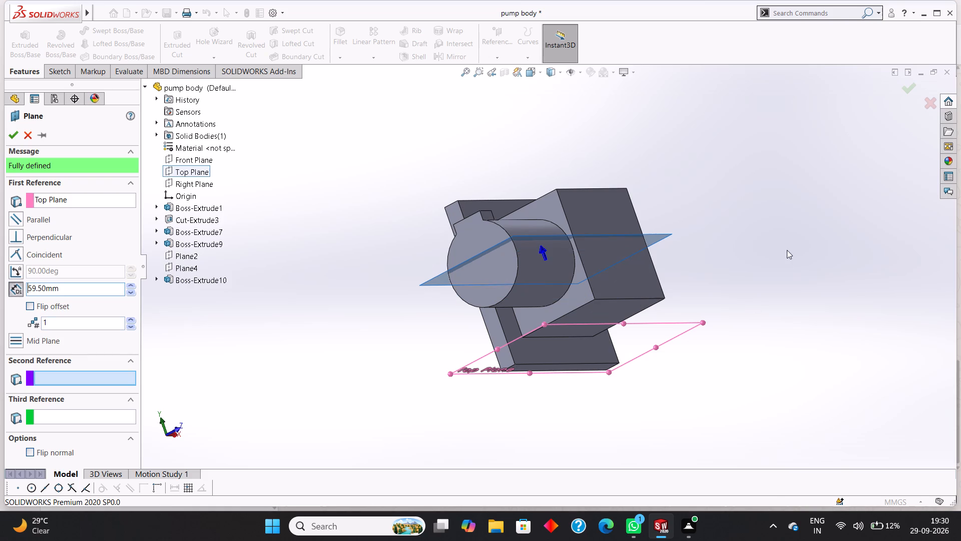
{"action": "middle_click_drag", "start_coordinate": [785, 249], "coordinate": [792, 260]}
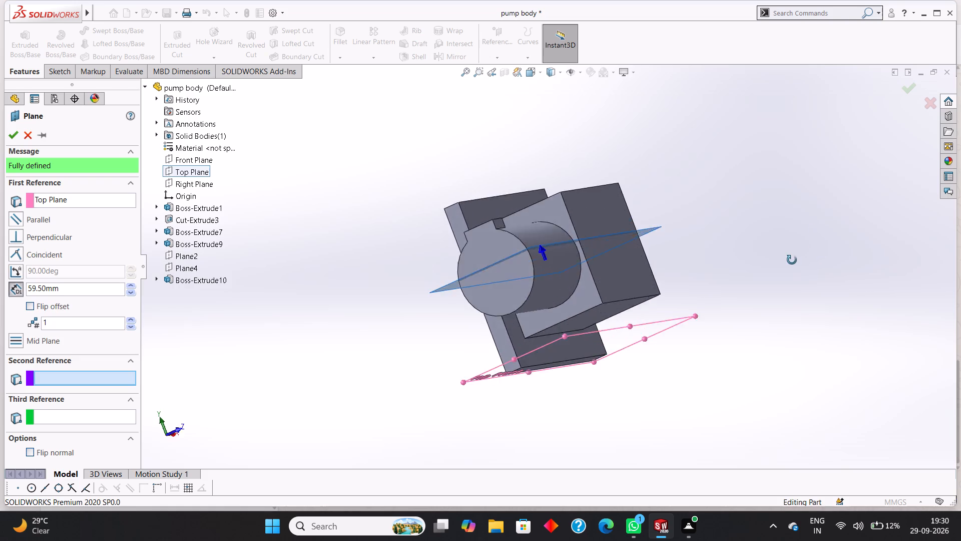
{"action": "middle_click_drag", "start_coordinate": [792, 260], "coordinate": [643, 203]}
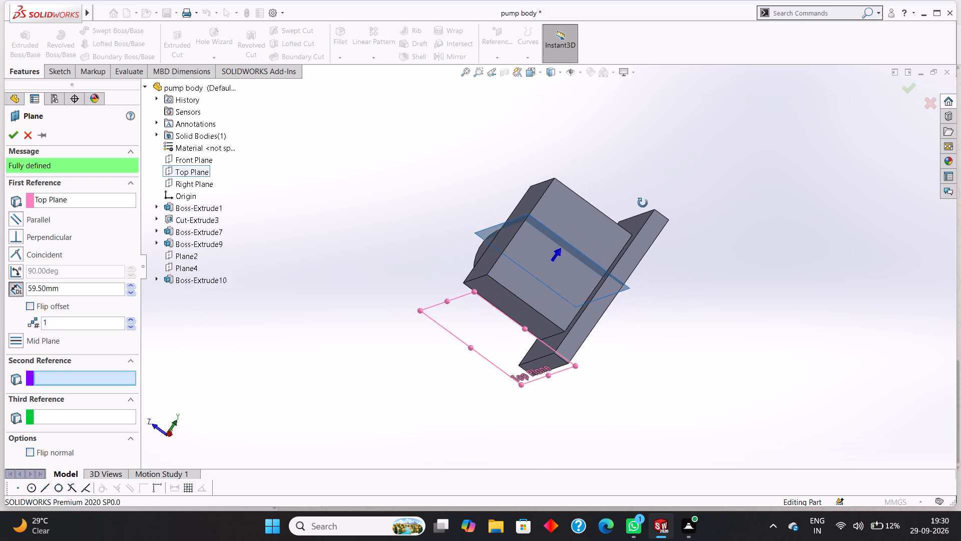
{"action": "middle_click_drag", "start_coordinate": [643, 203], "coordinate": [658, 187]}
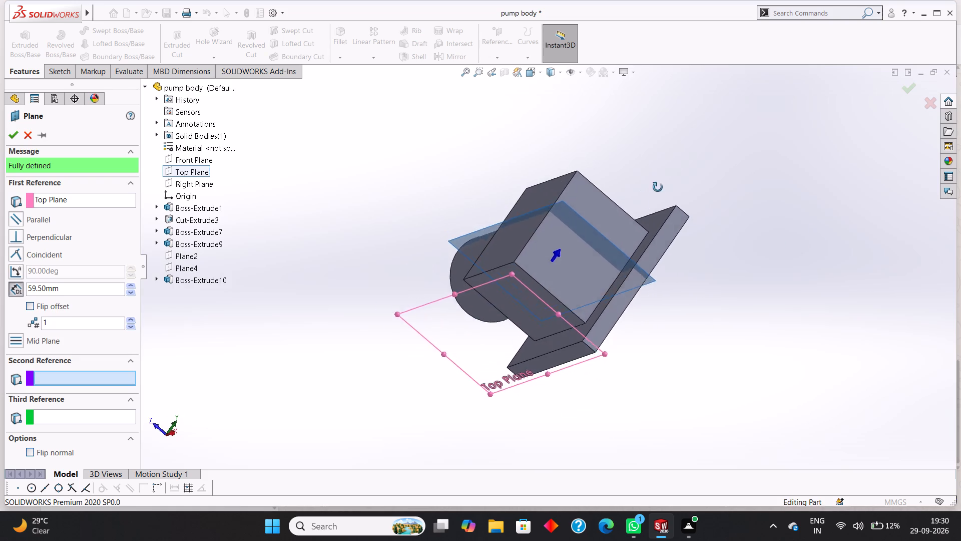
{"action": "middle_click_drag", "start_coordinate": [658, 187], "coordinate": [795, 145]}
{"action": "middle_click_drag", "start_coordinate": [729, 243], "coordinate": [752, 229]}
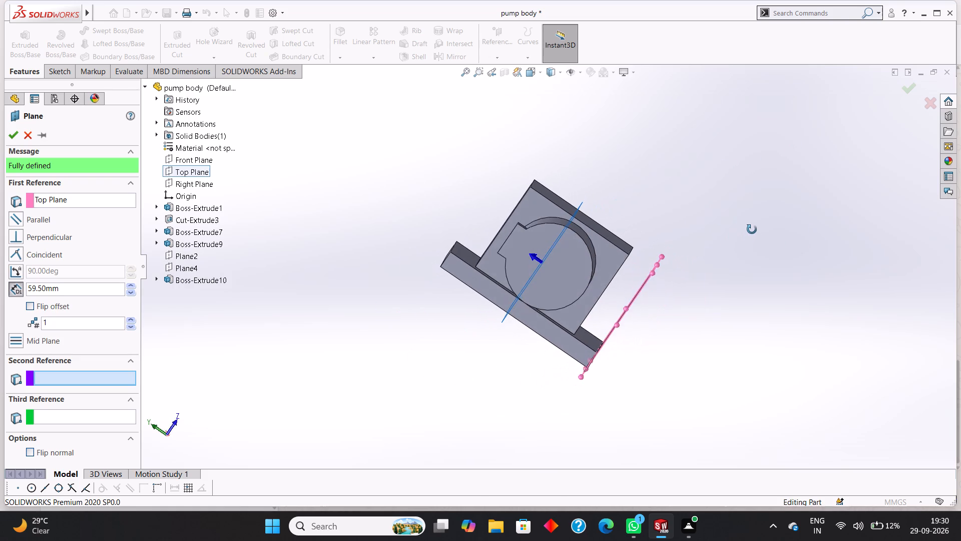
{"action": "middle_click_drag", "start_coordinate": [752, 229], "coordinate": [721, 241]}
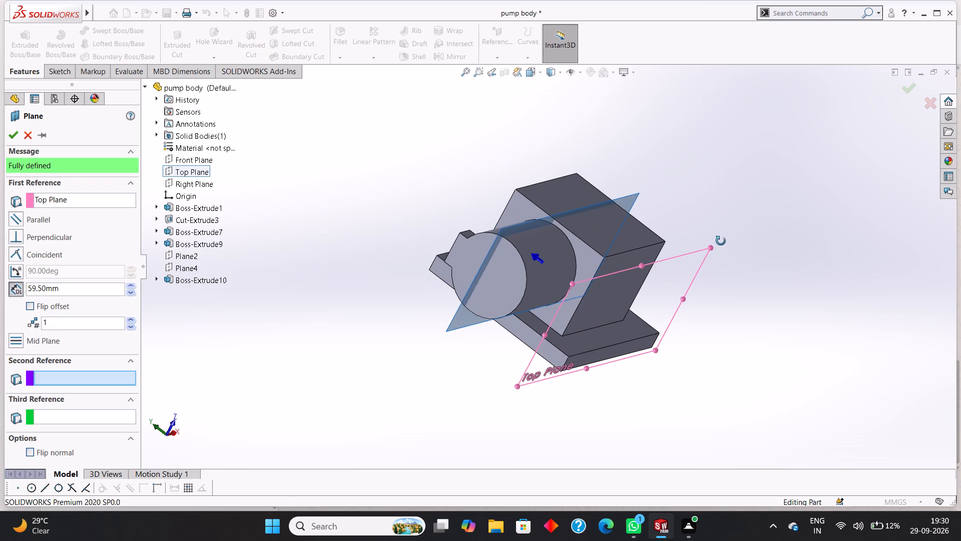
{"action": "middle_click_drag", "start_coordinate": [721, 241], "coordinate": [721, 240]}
Create the reference plane at an offset of 55 mm from the Top Plane, through the side boss.
{"action": "left_click_drag", "start_coordinate": [91, 286], "coordinate": [27, 283]}
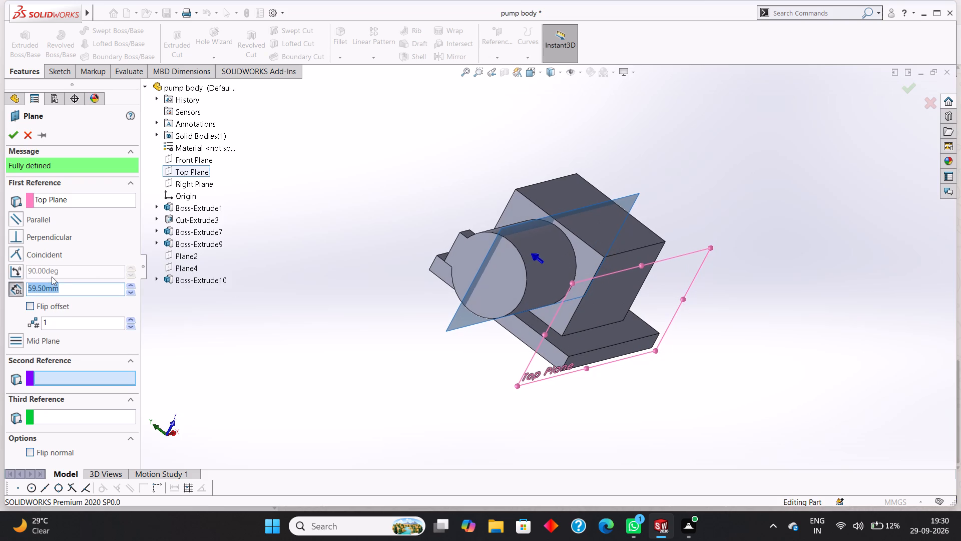
{"action": "type", "text": "55"}
{"action": "key", "text": "Return"}
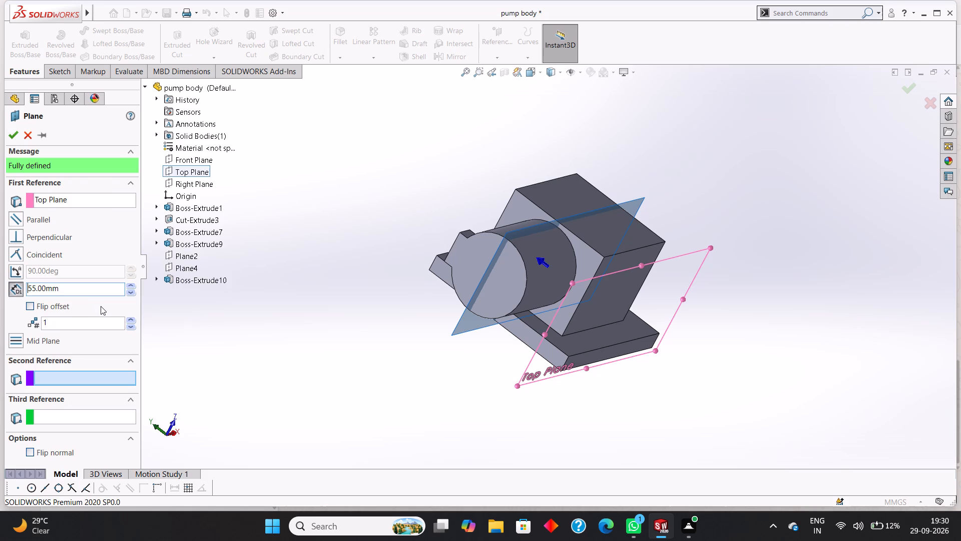
{"action": "left_click", "coordinate": [7, 139]}
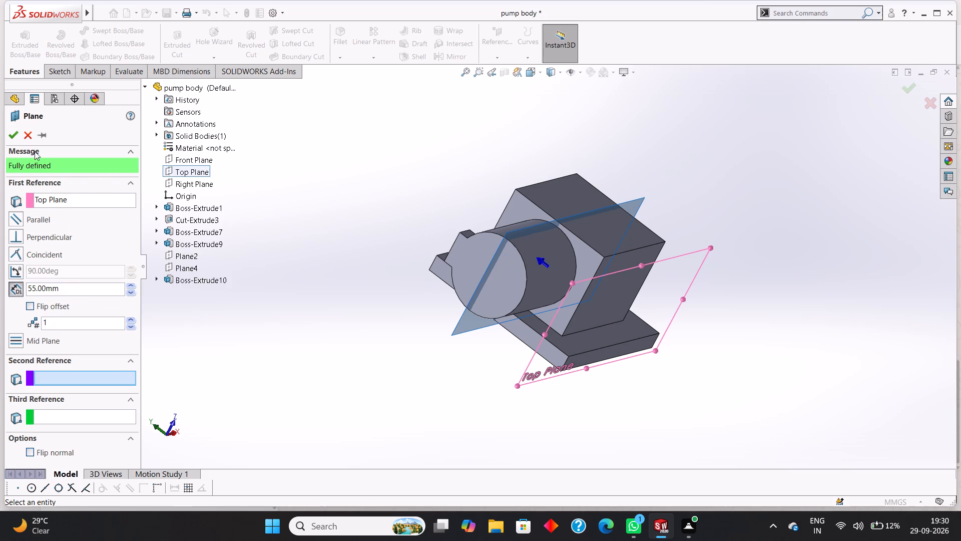
{"action": "left_click", "coordinate": [16, 137]}
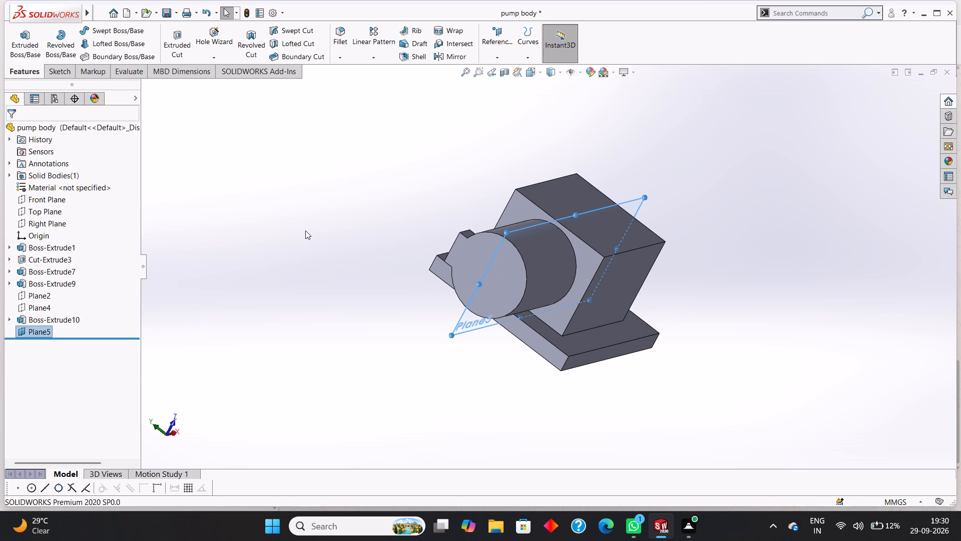
{"action": "left_click", "coordinate": [305, 230]}
Mirror the raised pad feature about the 55 mm offset plane to the opposite side of the side boss.
{"action": "left_click", "coordinate": [635, 199]}
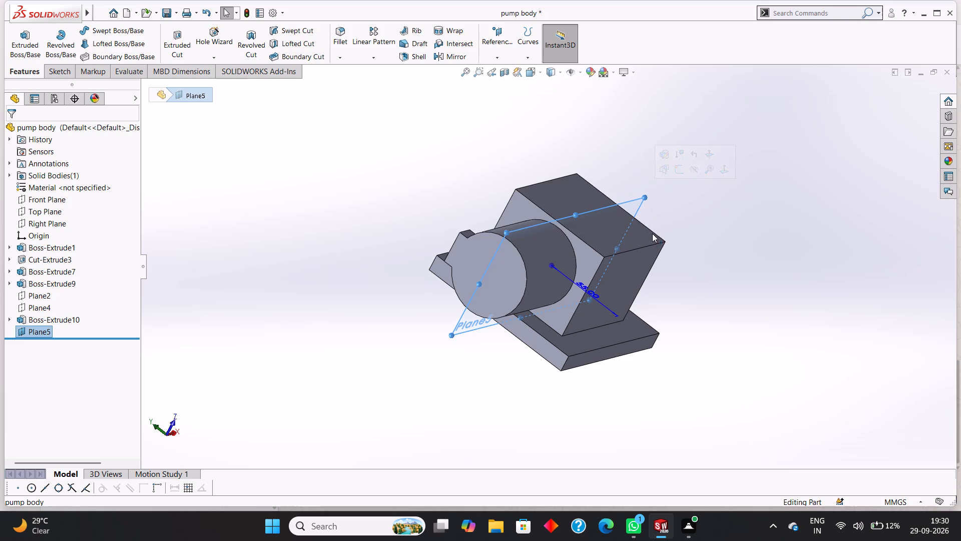
{"action": "key", "text": "ctrl+8"}
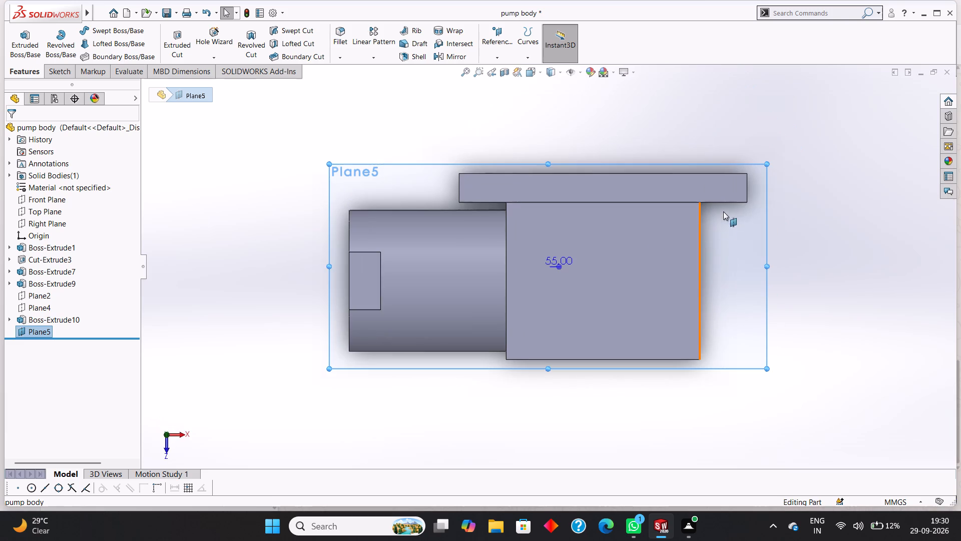
{"action": "left_click", "coordinate": [752, 225]}
{"action": "key", "text": "ctrl+8"}
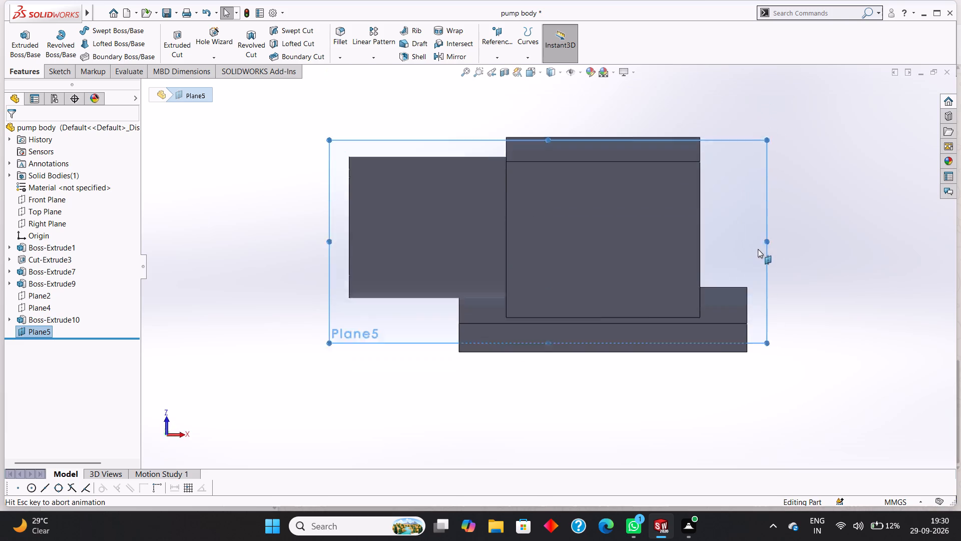
{"action": "middle_click_drag", "start_coordinate": [846, 222], "coordinate": [882, 286]}
{"action": "scroll", "coordinate": [868, 281], "scroll_direction": "up", "scroll_amount": 2}
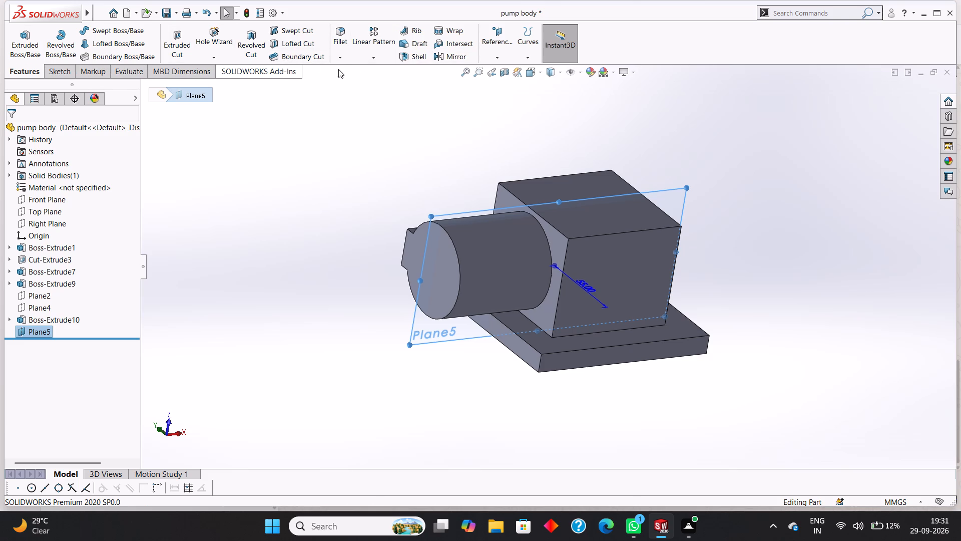
{"action": "left_click", "coordinate": [375, 57]}
{"action": "left_click", "coordinate": [381, 90]}
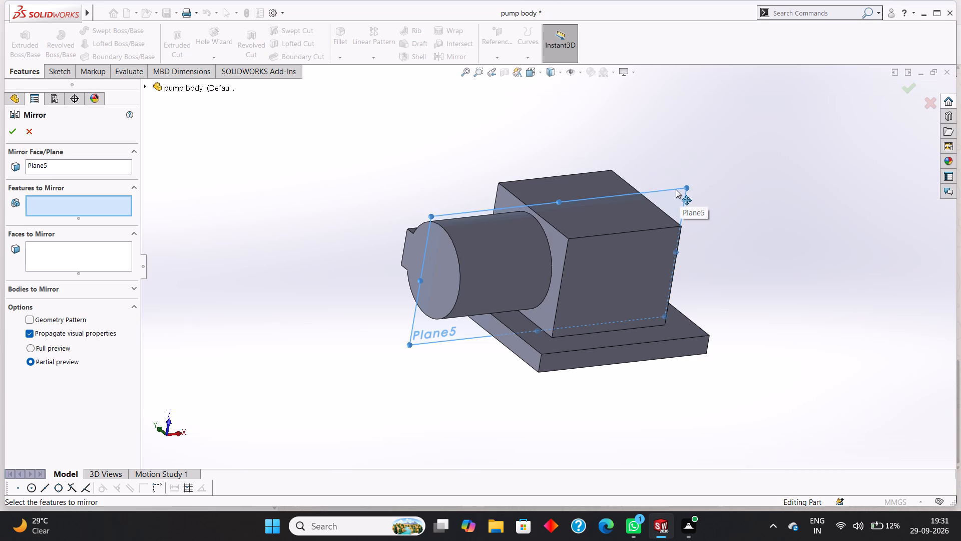
{"action": "middle_click_drag", "start_coordinate": [338, 171], "coordinate": [395, 184]}
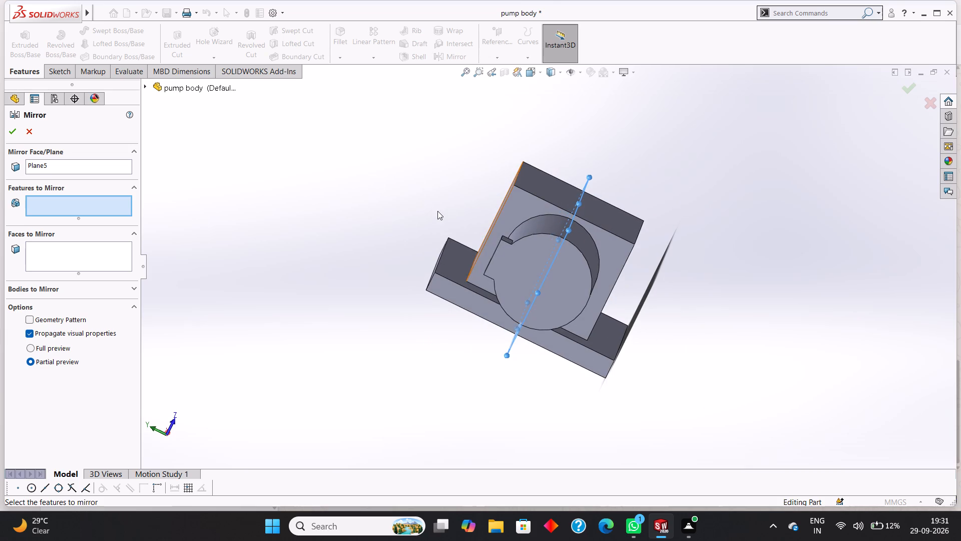
{"action": "middle_click_drag", "start_coordinate": [340, 147], "coordinate": [385, 178]}
{"action": "left_click", "coordinate": [592, 279]}
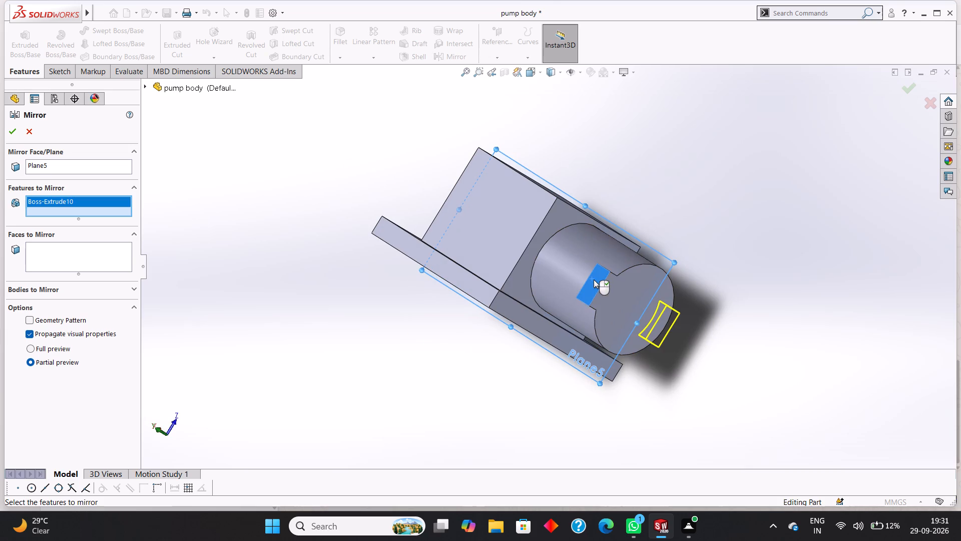
{"action": "middle_click_drag", "start_coordinate": [818, 277], "coordinate": [729, 225]}
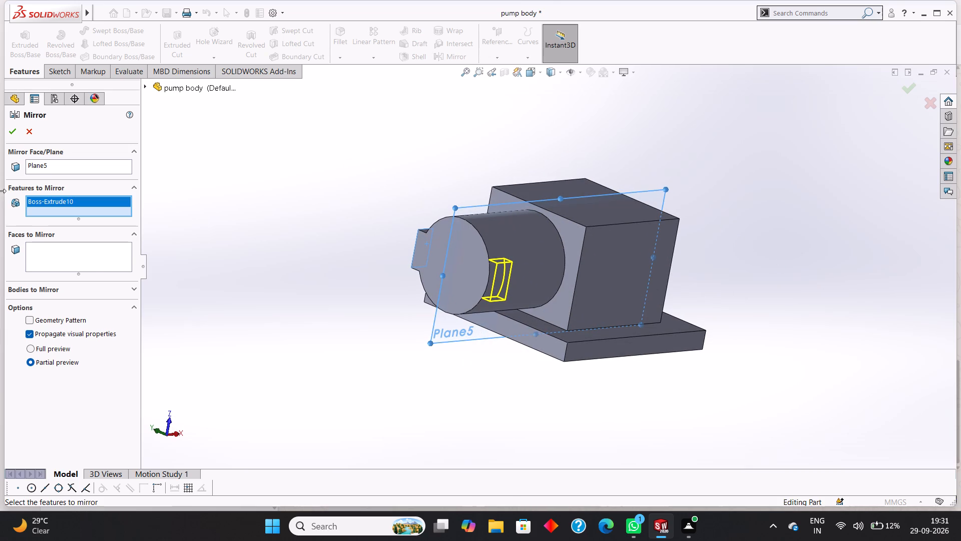
{"action": "left_click", "coordinate": [11, 135]}
{"action": "left_click", "coordinate": [256, 176]}
Hide the 55 mm offset plane used for mirroring the pad.
{"action": "middle_click_drag", "start_coordinate": [269, 175], "coordinate": [277, 178]}
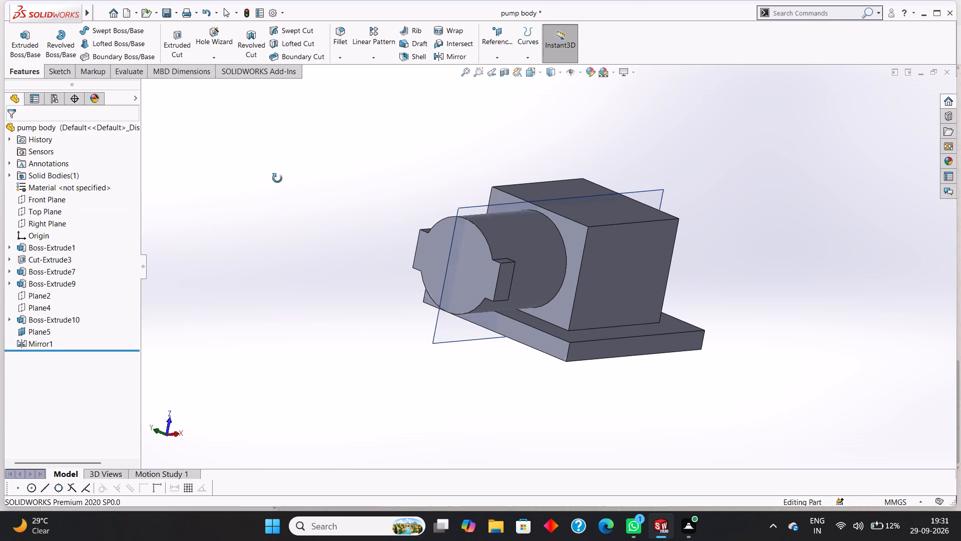
{"action": "middle_click_drag", "start_coordinate": [277, 178], "coordinate": [244, 173]}
{"action": "right_click", "coordinate": [684, 193]}
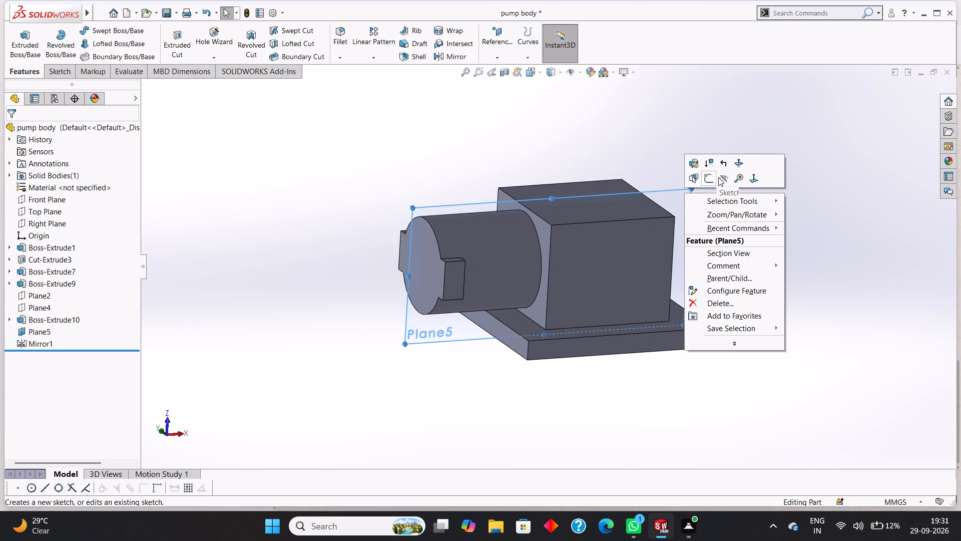
{"action": "left_click", "coordinate": [720, 177]}
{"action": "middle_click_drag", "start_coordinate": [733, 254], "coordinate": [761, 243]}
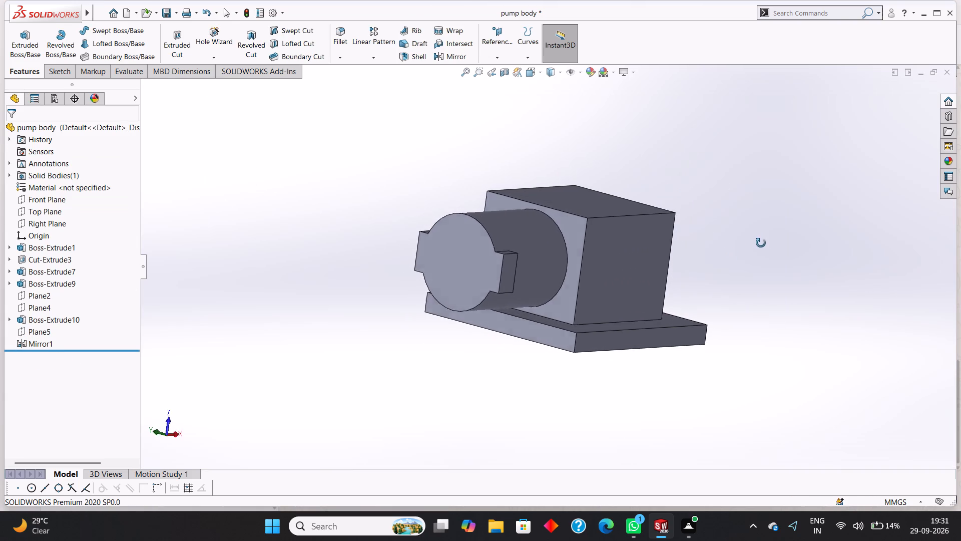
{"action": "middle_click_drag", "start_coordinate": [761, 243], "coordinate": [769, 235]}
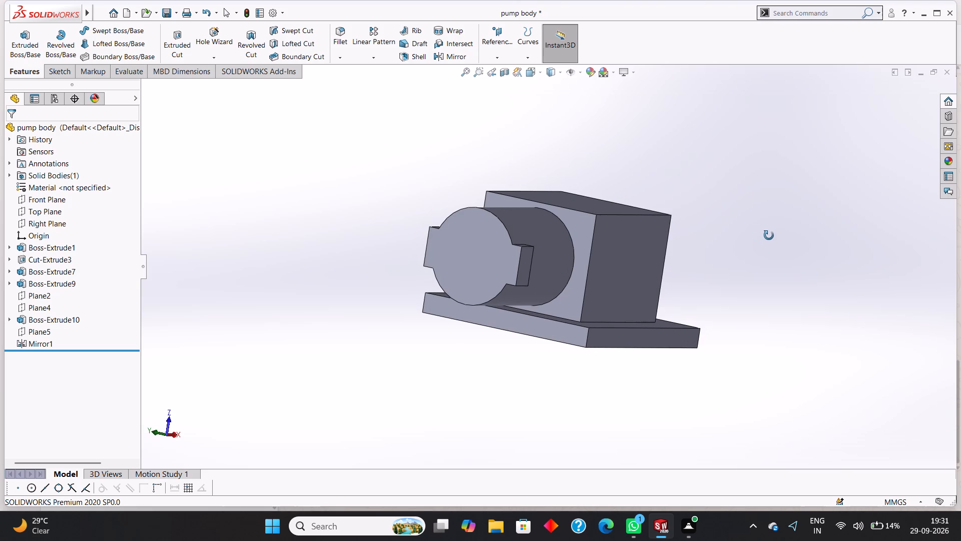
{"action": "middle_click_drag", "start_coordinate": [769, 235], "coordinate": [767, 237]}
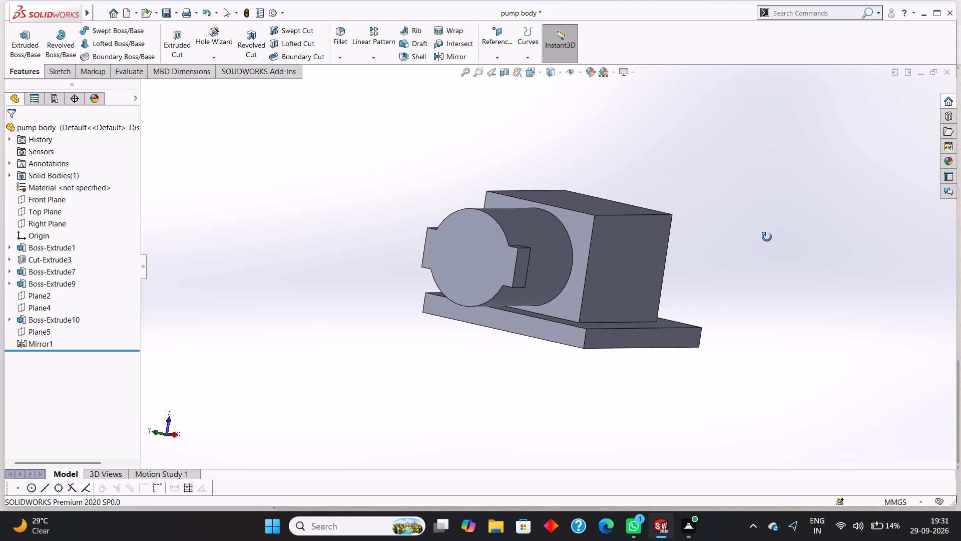
Open a sketch on the side boss's end face and draw a concentric circle about 30 mm in diameter.
{"action": "middle_click_drag", "start_coordinate": [767, 237], "coordinate": [781, 243]}
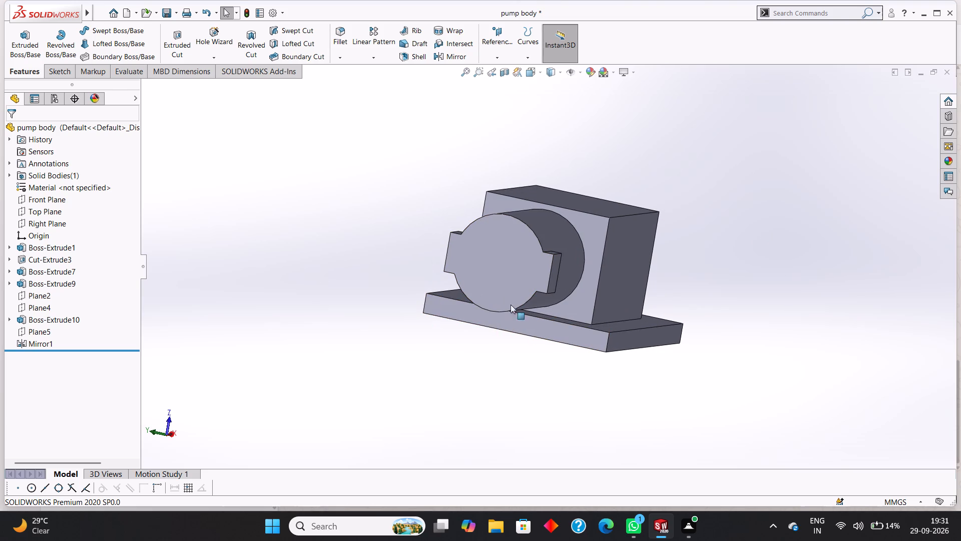
{"action": "left_click", "coordinate": [494, 253]}
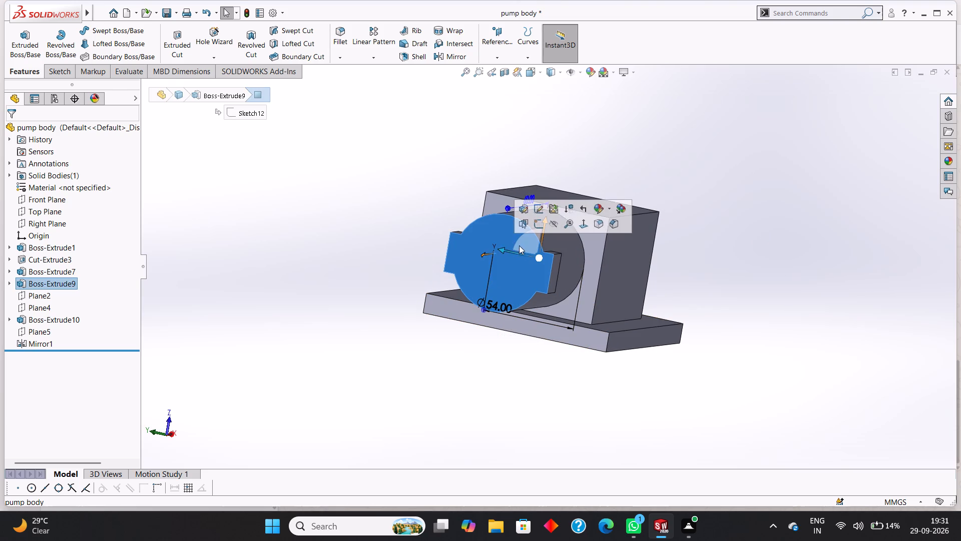
{"action": "left_click", "coordinate": [541, 221]}
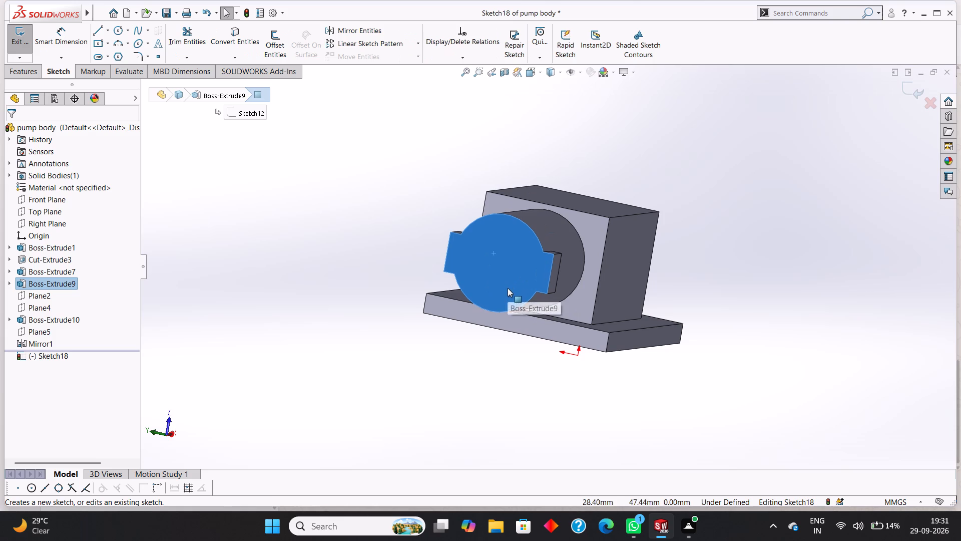
{"action": "key", "text": "ctrl+8"}
{"action": "key", "text": "Escape"}
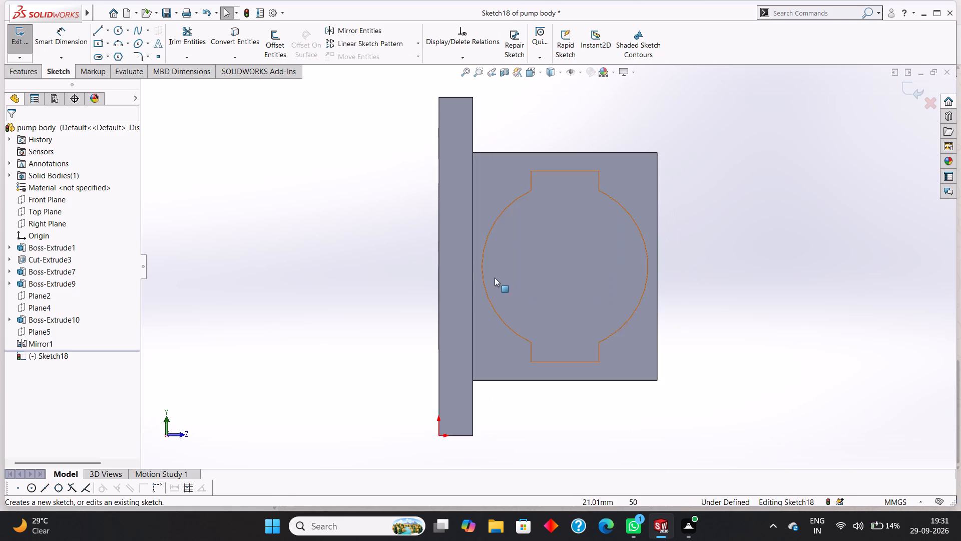
{"action": "left_click", "coordinate": [116, 32]}
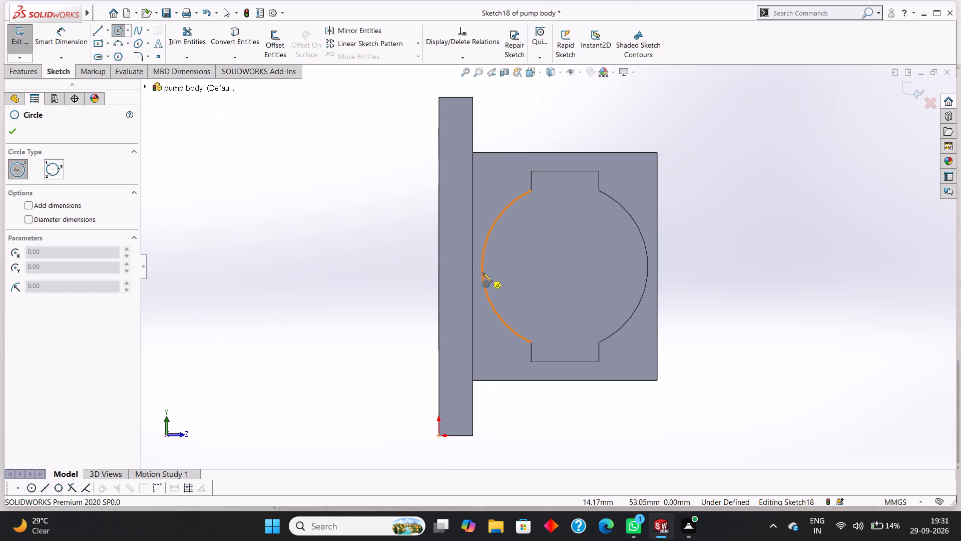
{"action": "left_click_drag", "start_coordinate": [564, 265], "coordinate": [573, 270]}
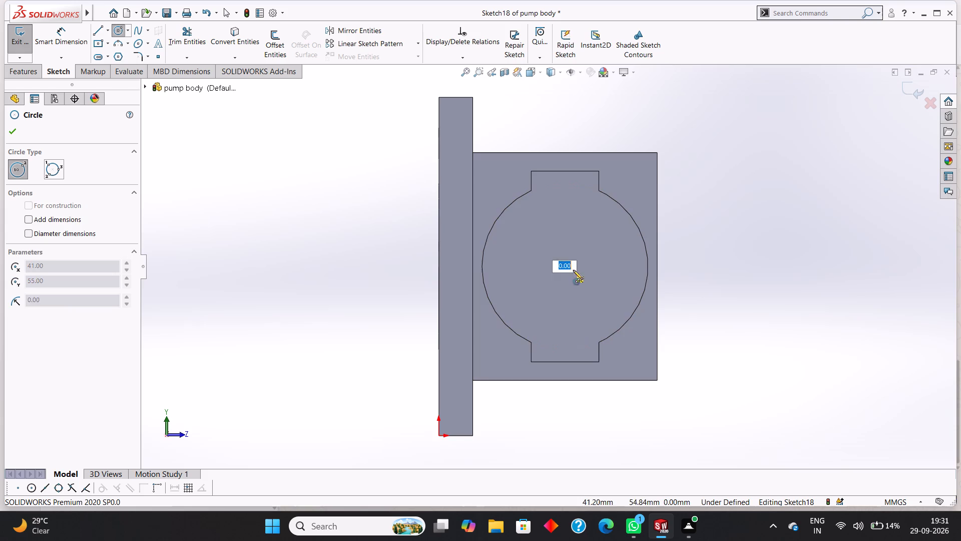
{"action": "left_click_drag", "start_coordinate": [573, 270], "coordinate": [608, 284]}
{"action": "left_click", "coordinate": [16, 137]}
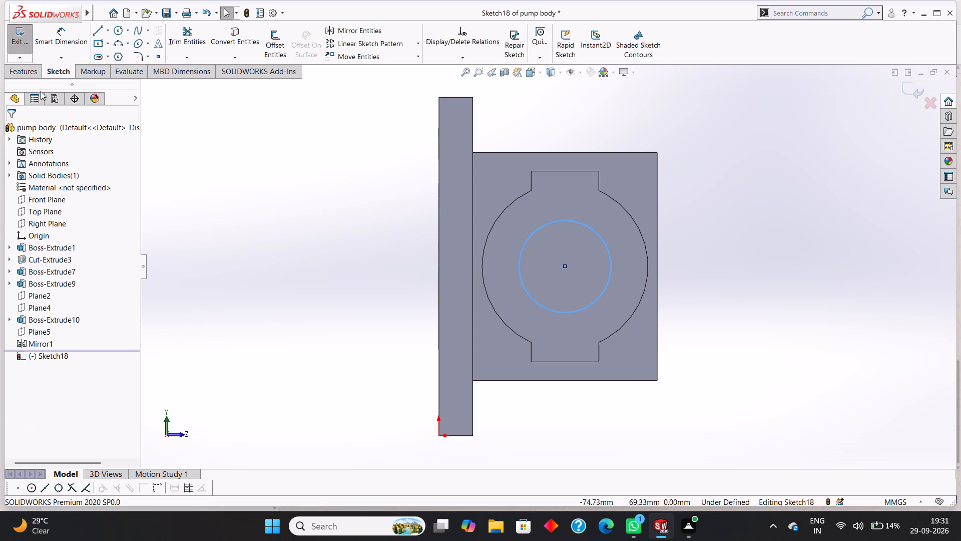
Dimension the circle's diameter, accepting it at 30 mm.
{"action": "left_click", "coordinate": [53, 42]}
{"action": "left_click", "coordinate": [600, 236]}
{"action": "left_click", "coordinate": [720, 251]}
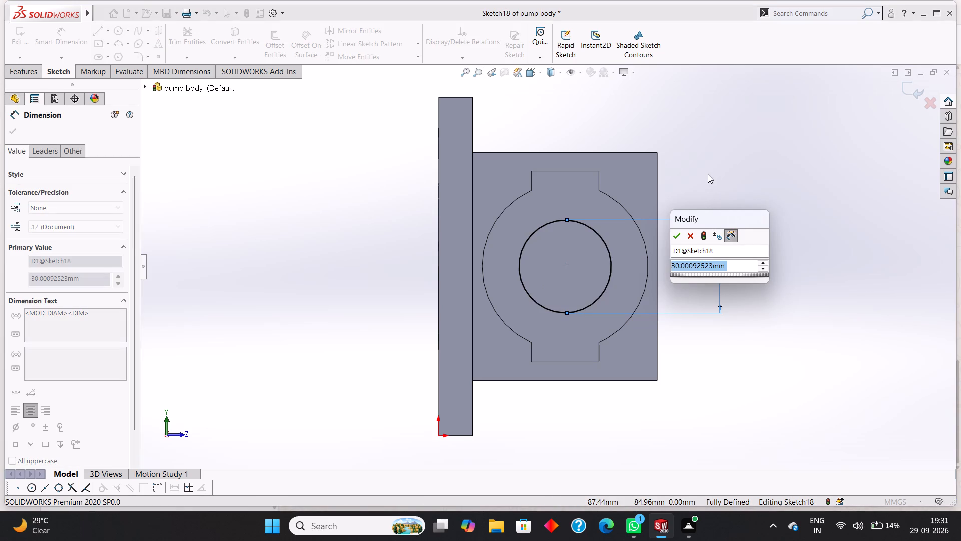
{"action": "left_click", "coordinate": [676, 236]}
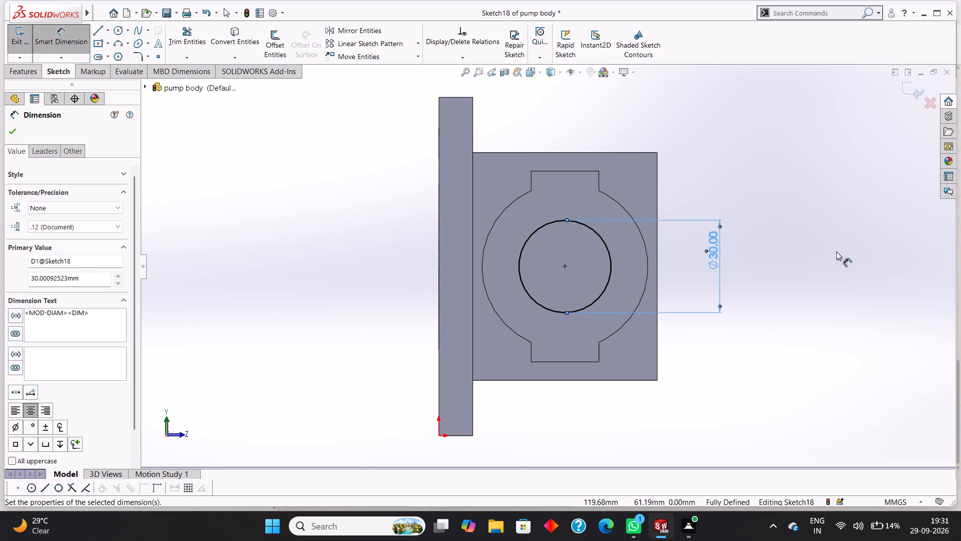
{"action": "middle_click_drag", "start_coordinate": [837, 251], "coordinate": [765, 212]}
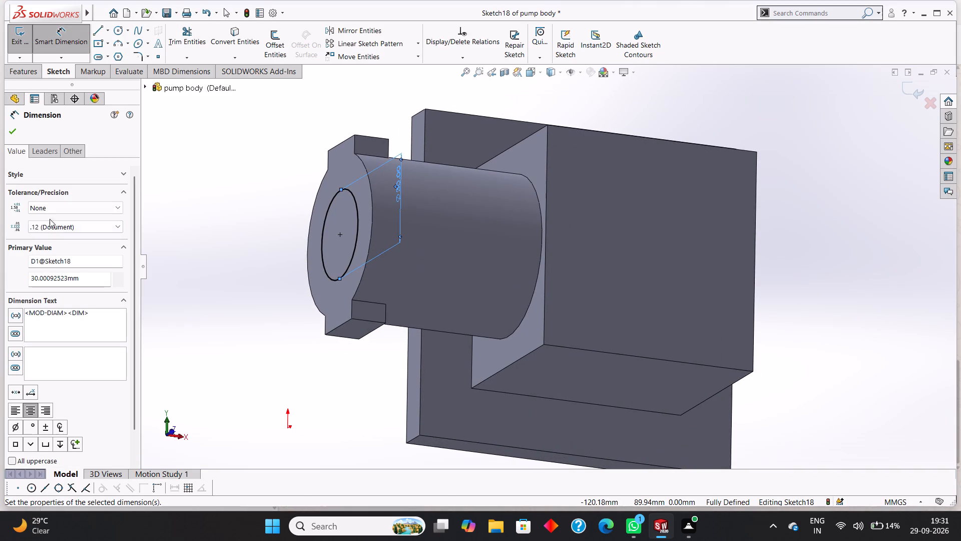
{"action": "left_click", "coordinate": [14, 135]}
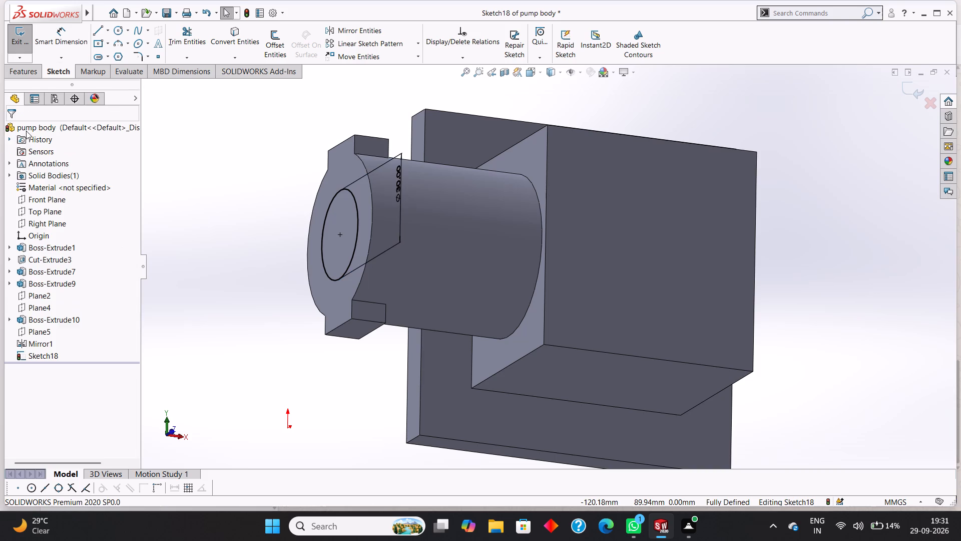
Cut-extrude the 30 mm circle to a blind depth of 60 mm into the side boss.
{"action": "left_click", "coordinate": [20, 74]}
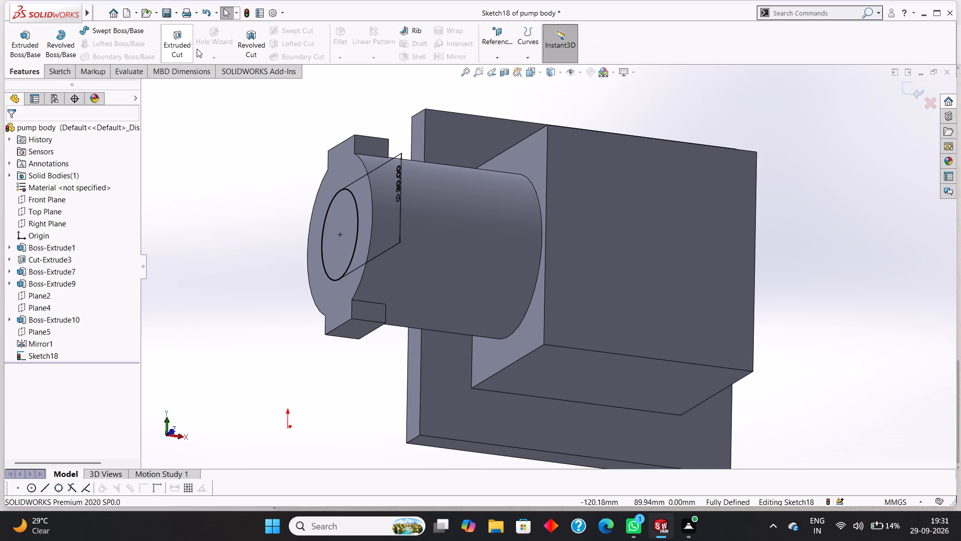
{"action": "left_click", "coordinate": [172, 47]}
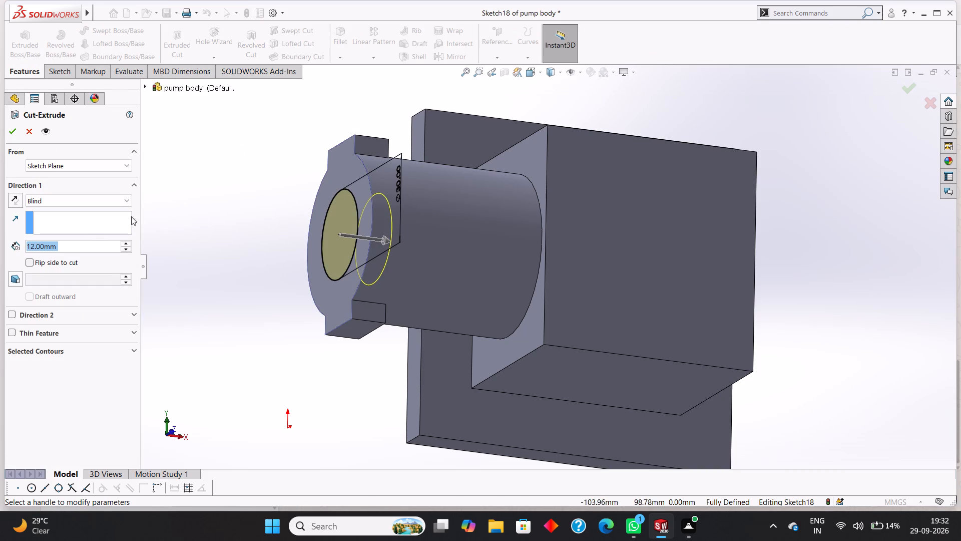
{"action": "left_click_drag", "start_coordinate": [91, 243], "coordinate": [49, 244]}
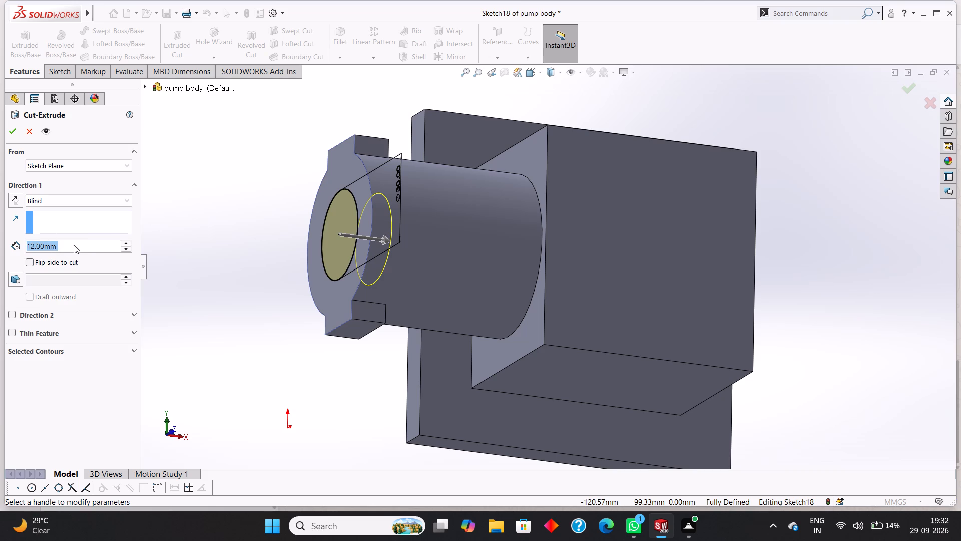
{"action": "left_click", "coordinate": [74, 245]}
{"action": "left_click_drag", "start_coordinate": [91, 243], "coordinate": [0, 242]}
{"action": "type", "text": "60"}
{"action": "key", "text": "Return"}
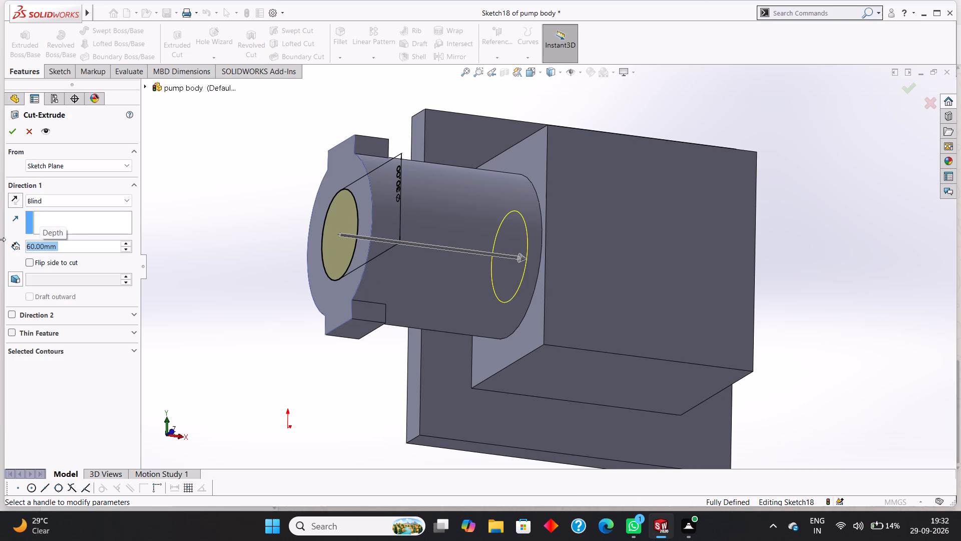
{"action": "left_click", "coordinate": [9, 132]}
{"action": "left_click", "coordinate": [204, 173]}
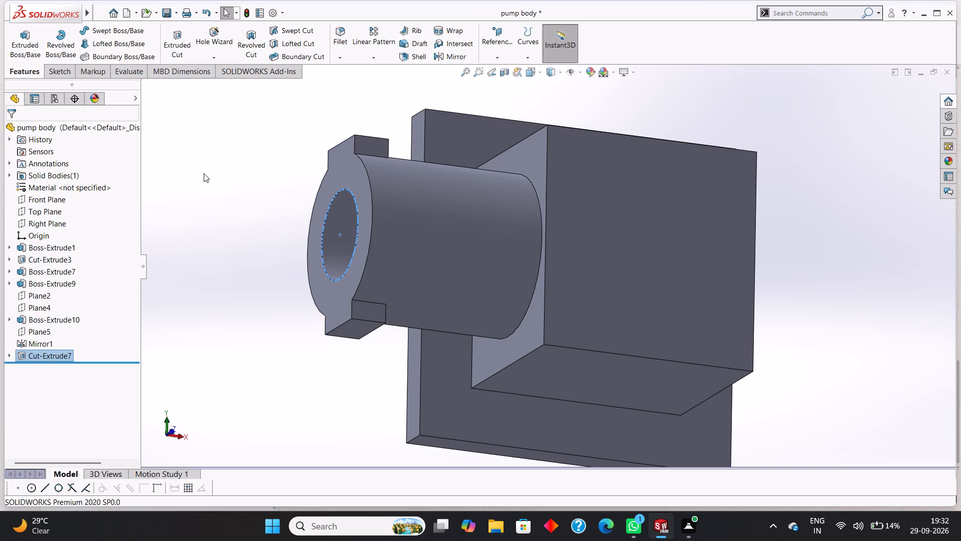
Open a new sketch on the side boss's end face and draw a circle about 40 mm in diameter, concentric with the bore.
{"action": "middle_click_drag", "start_coordinate": [196, 164], "coordinate": [200, 167]}
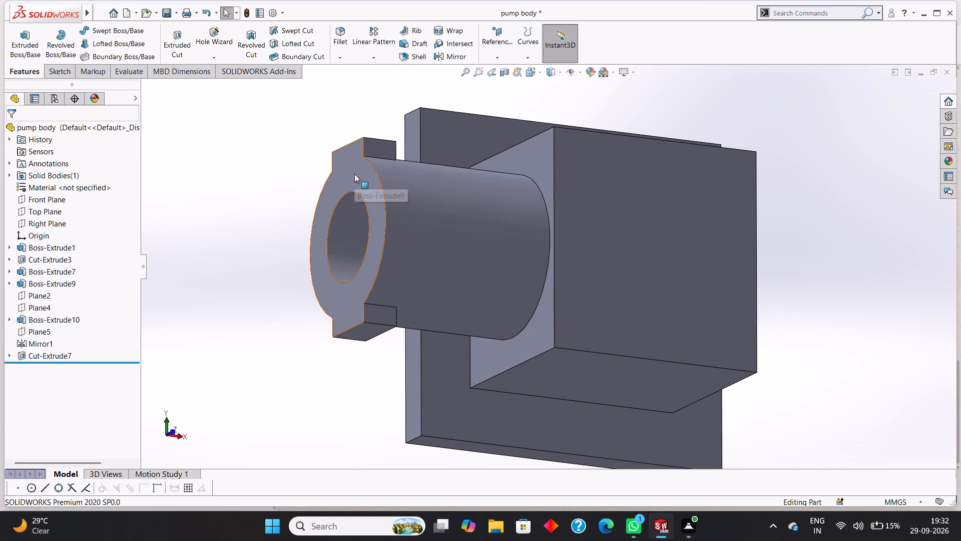
{"action": "middle_click_drag", "start_coordinate": [354, 174], "coordinate": [425, 187]}
{"action": "left_click", "coordinate": [569, 190]}
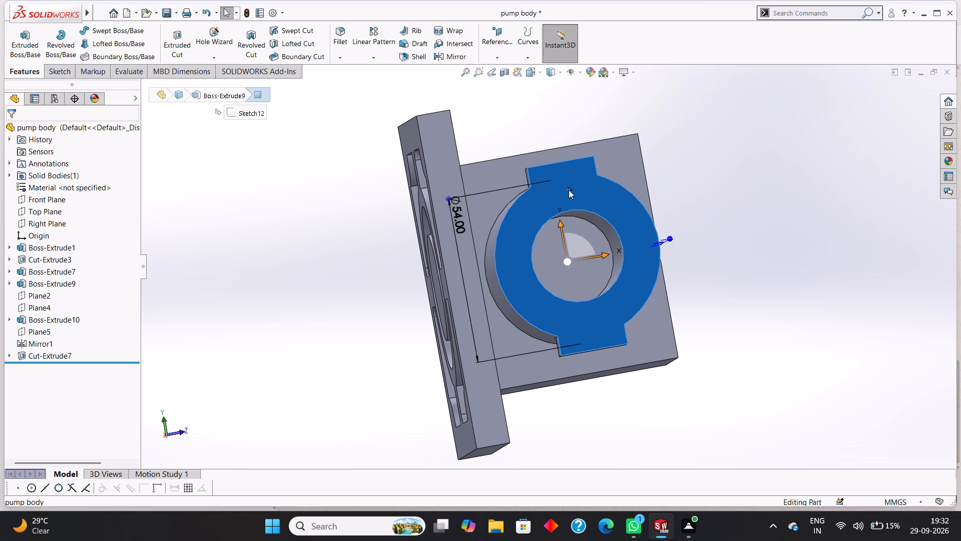
{"action": "right_click", "coordinate": [569, 190]}
{"action": "left_click", "coordinate": [589, 176]}
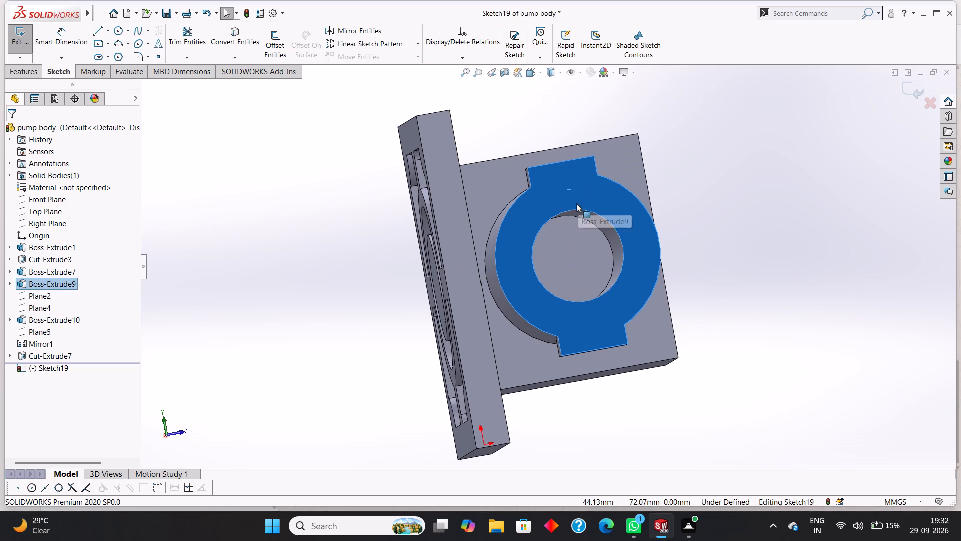
{"action": "key", "text": "ctrl+8"}
{"action": "key", "text": "Escape"}
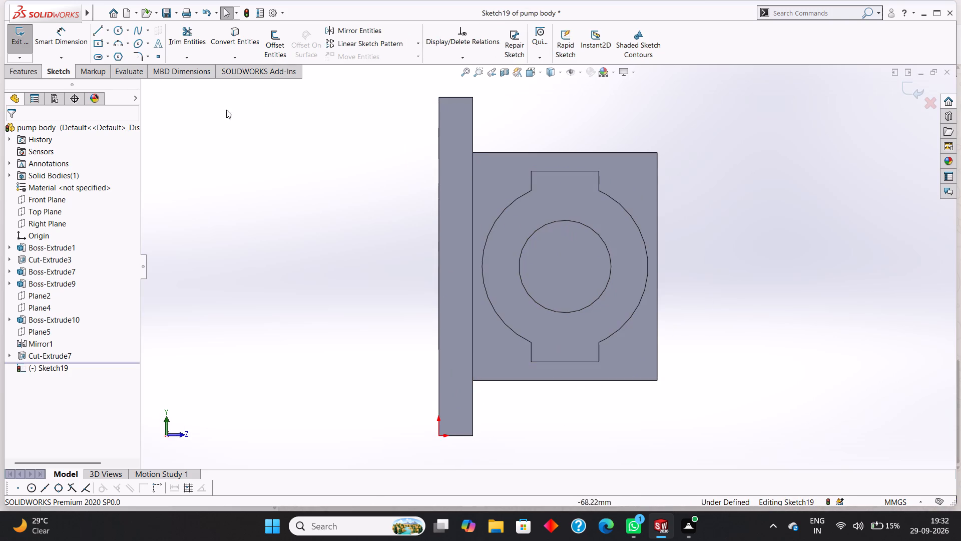
{"action": "left_click", "coordinate": [120, 28]}
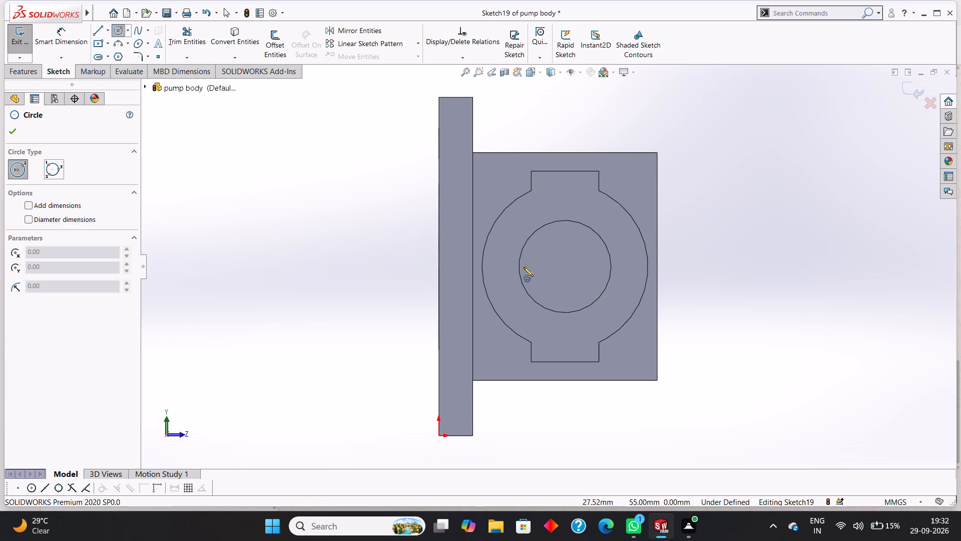
{"action": "left_click_drag", "start_coordinate": [565, 265], "coordinate": [613, 288]}
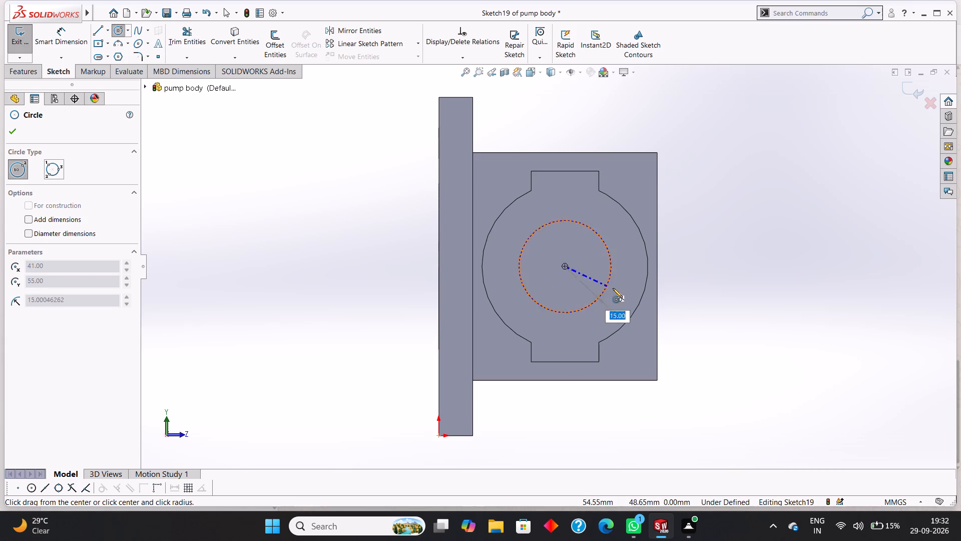
{"action": "left_click_drag", "start_coordinate": [613, 288], "coordinate": [621, 293]}
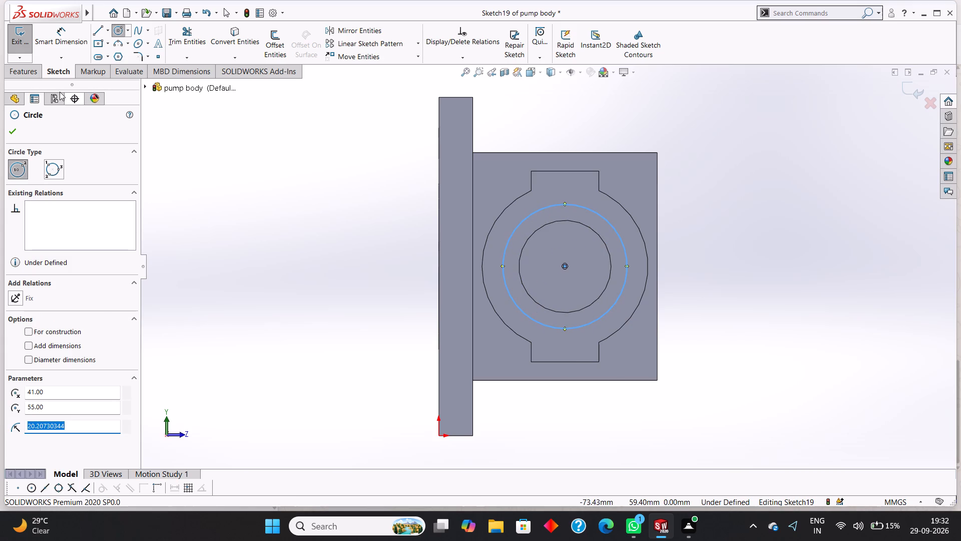
{"action": "left_click", "coordinate": [12, 134]}
Add a diameter dimension of 54 mm to the new circle around the bore.
{"action": "left_click", "coordinate": [47, 39]}
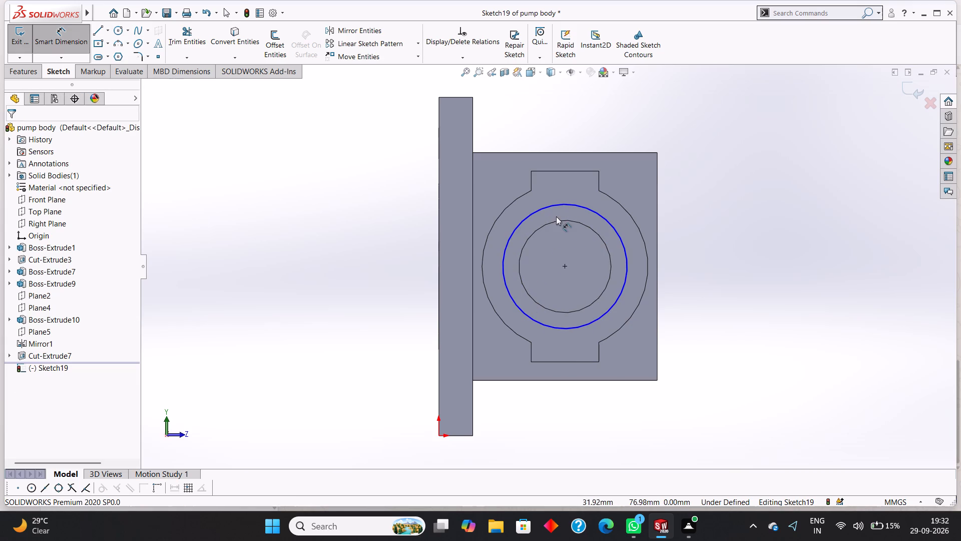
{"action": "left_click_drag", "start_coordinate": [574, 207], "coordinate": [579, 207]}
{"action": "left_click", "coordinate": [722, 232]}
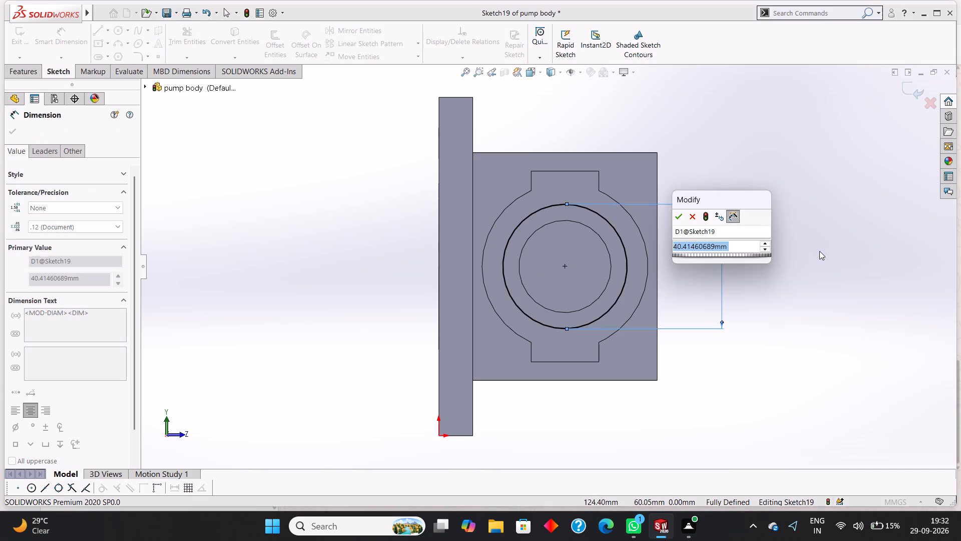
{"action": "key", "text": "5"}
{"action": "key", "text": "4"}
{"action": "key", "text": "Return"}
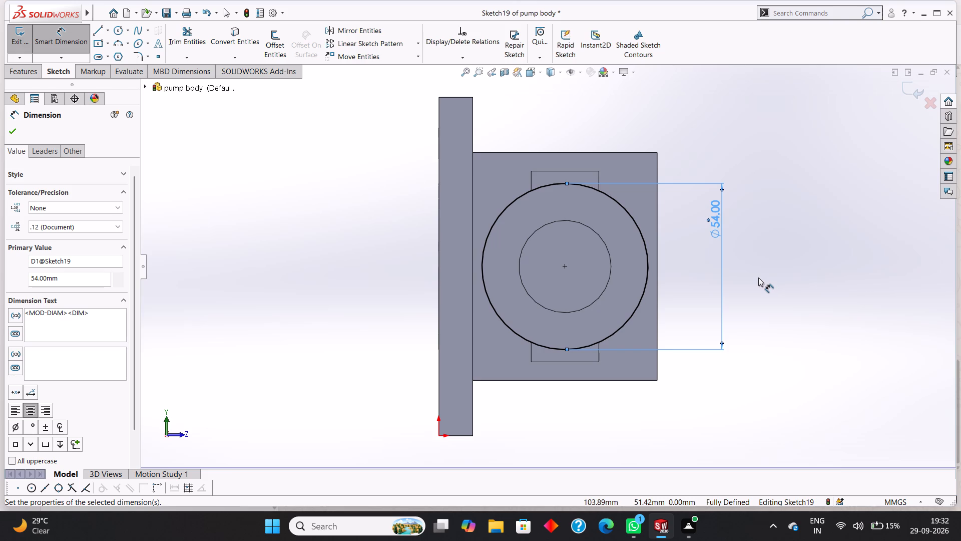
Change the circle's diameter dimension to 40 mm.
{"action": "double_click", "coordinate": [713, 219]}
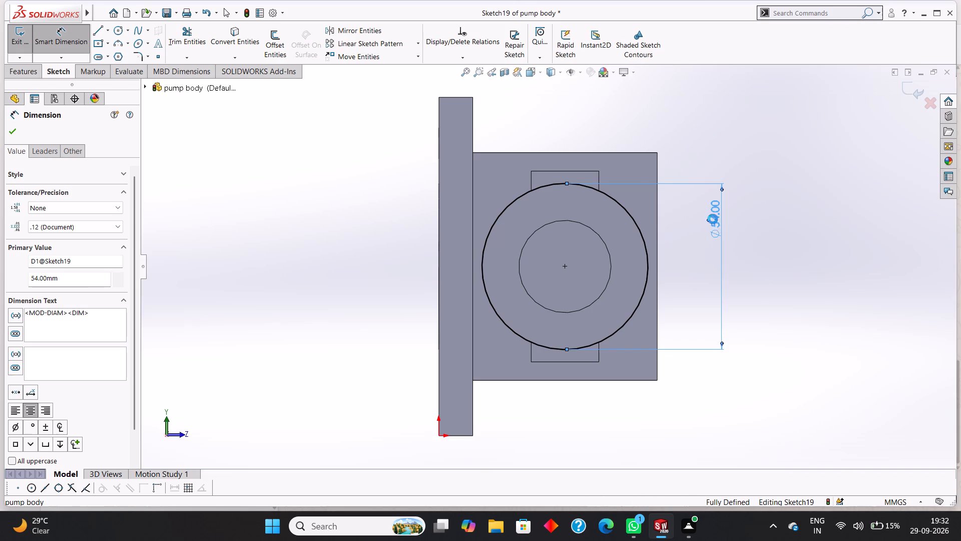
{"action": "type", "text": "40"}
{"action": "key", "text": "Return"}
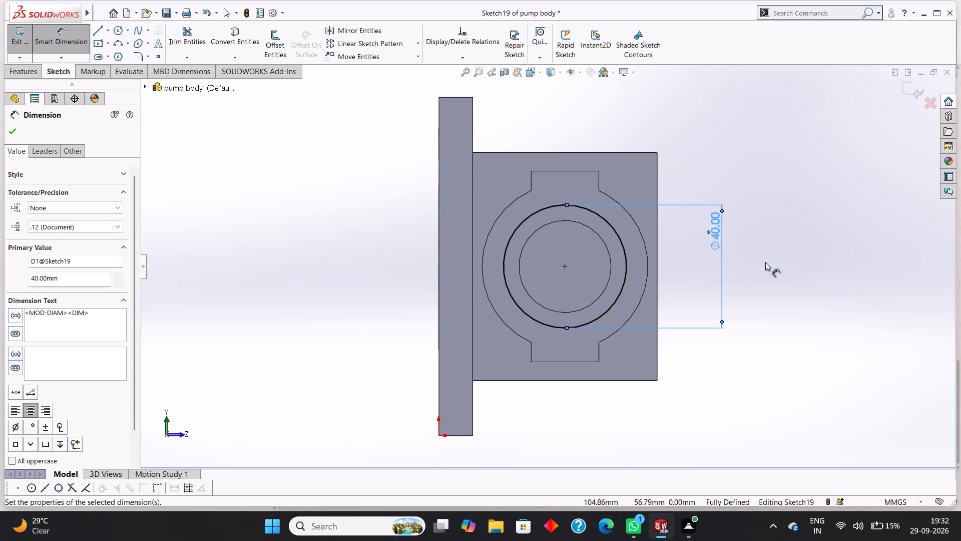
{"action": "left_click", "coordinate": [14, 132]}
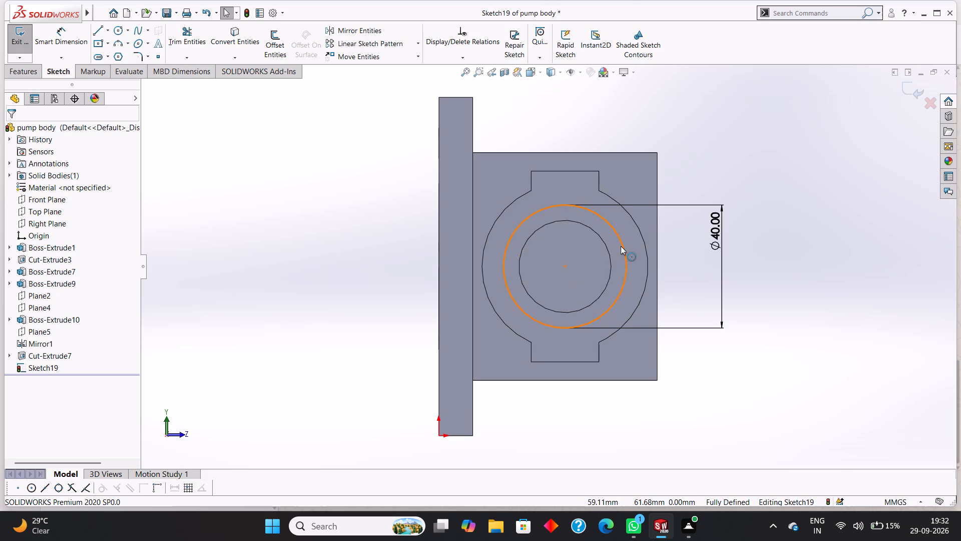
Convert the 40 mm circle to construction geometry.
{"action": "right_click", "coordinate": [604, 219]}
{"action": "left_click", "coordinate": [628, 205]}
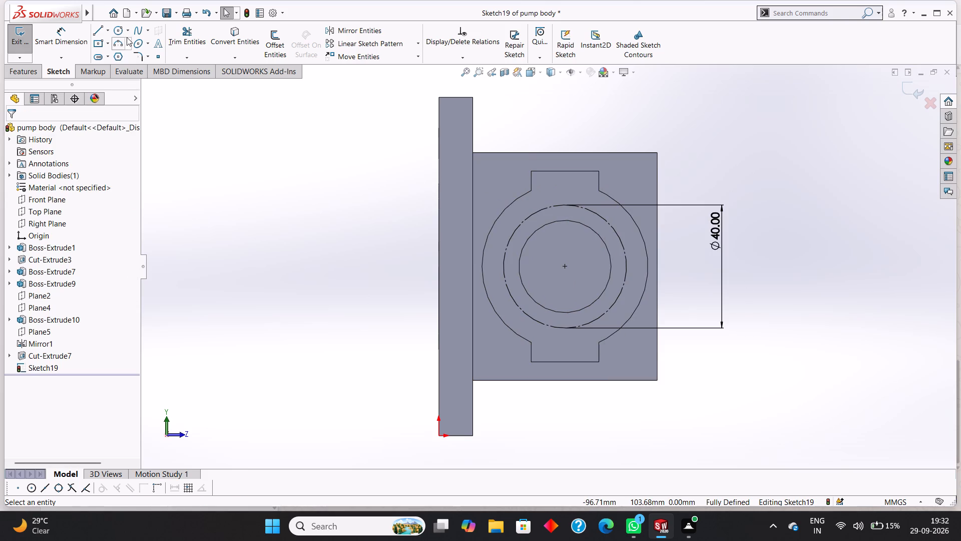
Draw a horizontal centerline from the bore's centre to the 40 mm construction circle.
{"action": "left_click", "coordinate": [108, 33]}
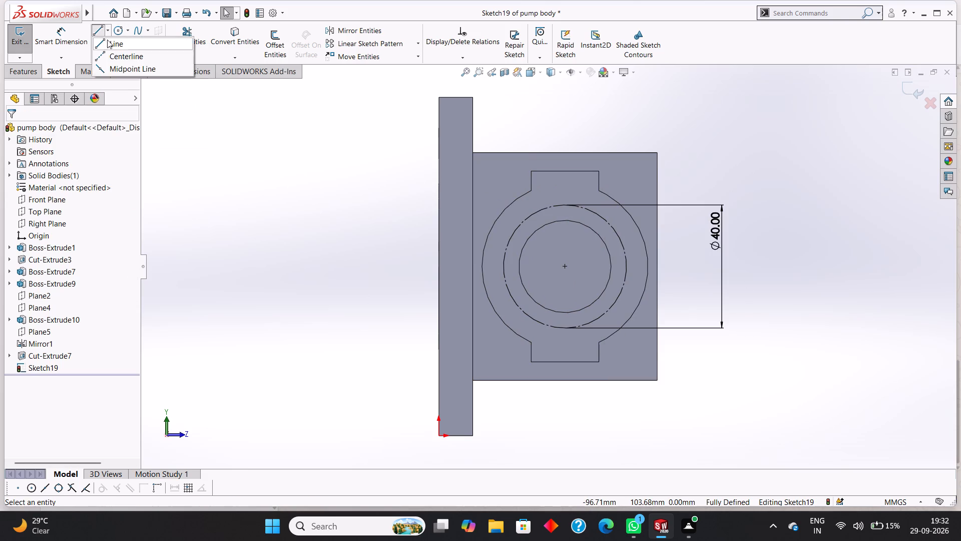
{"action": "left_click", "coordinate": [110, 53]}
{"action": "left_click", "coordinate": [565, 265]}
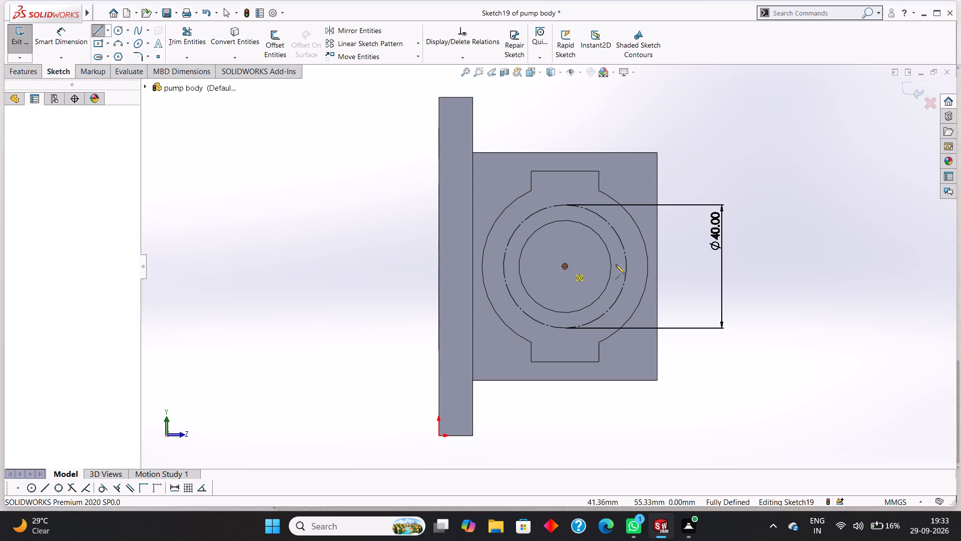
{"action": "left_click", "coordinate": [624, 267]}
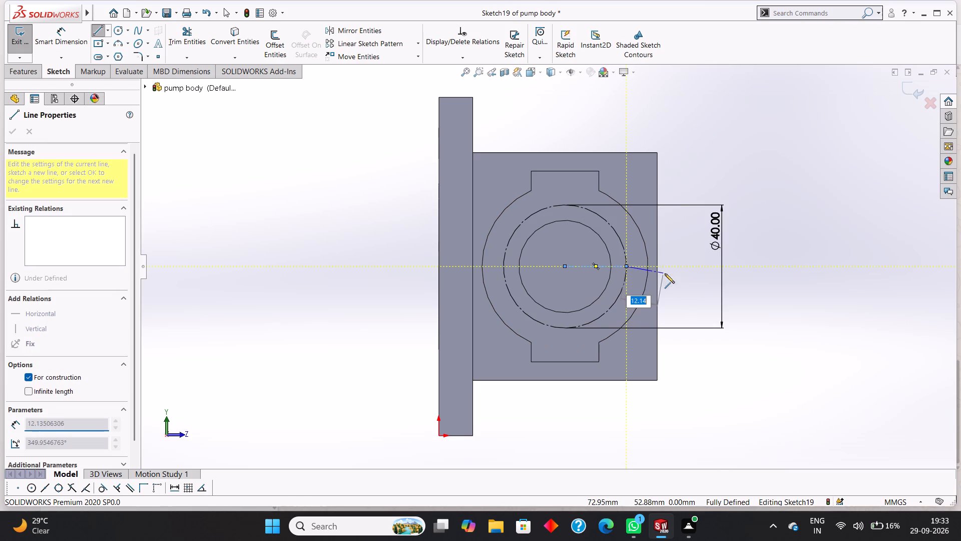
{"action": "right_click", "coordinate": [672, 275]}
{"action": "left_click", "coordinate": [689, 279]}
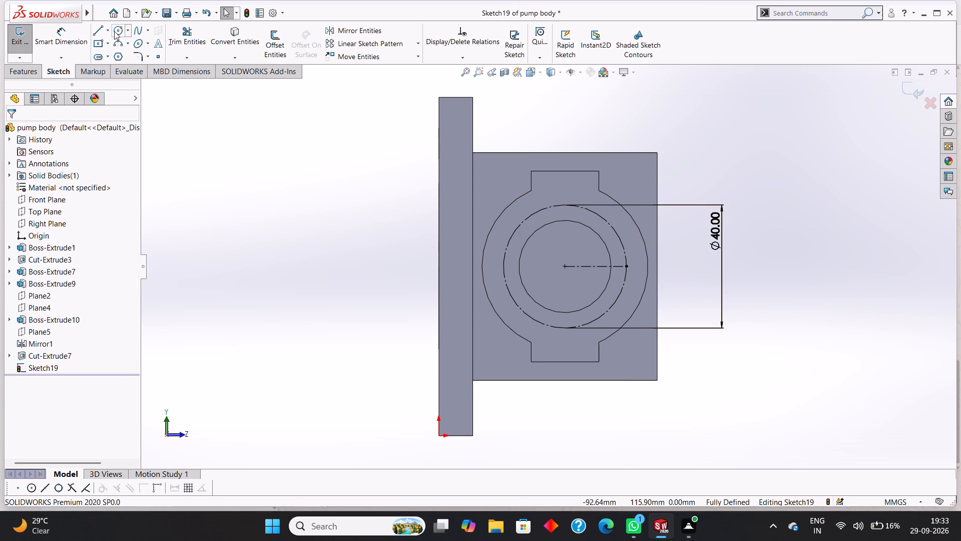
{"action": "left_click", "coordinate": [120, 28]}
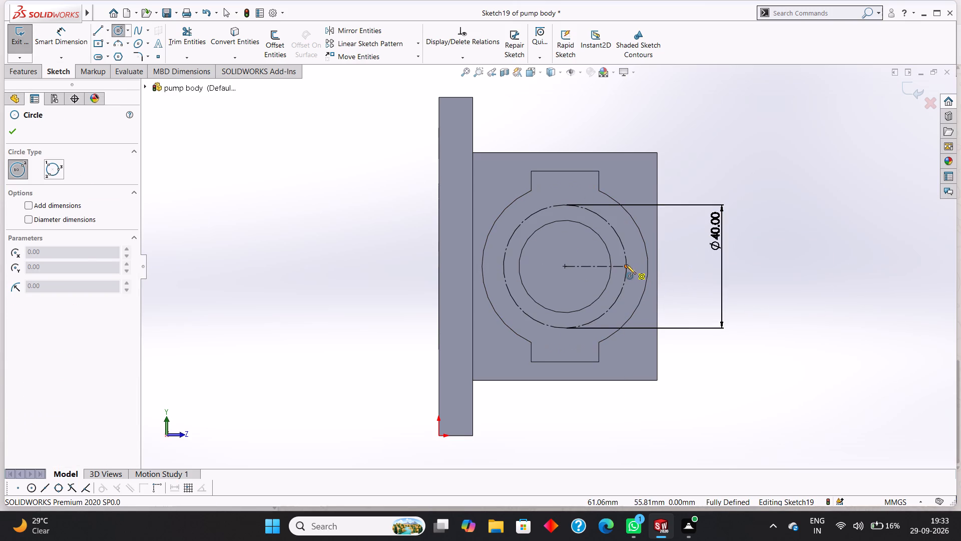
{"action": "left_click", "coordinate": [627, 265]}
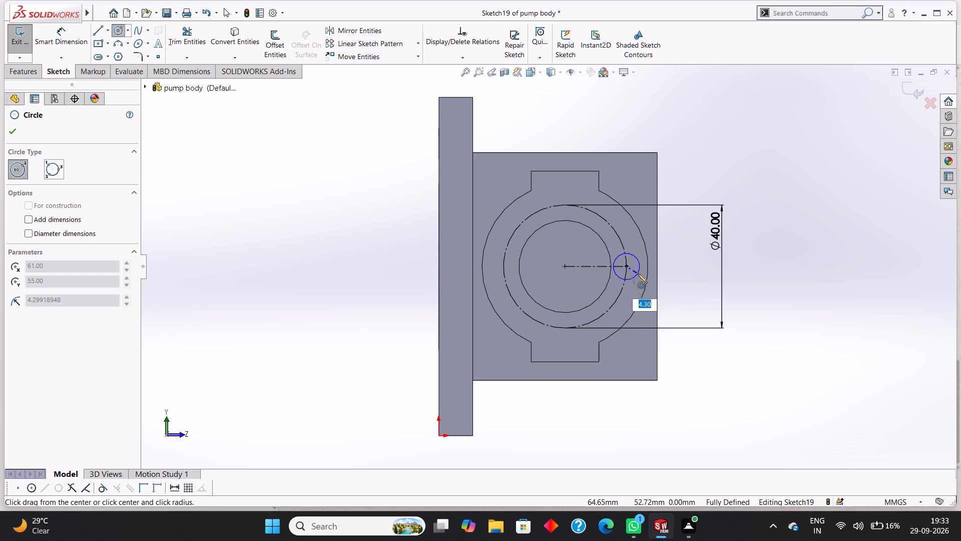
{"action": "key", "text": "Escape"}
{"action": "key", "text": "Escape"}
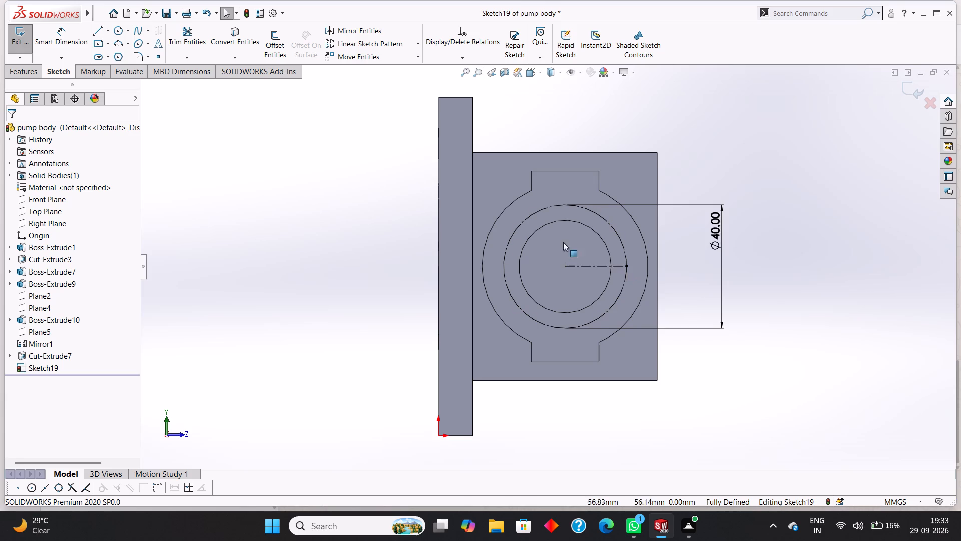
Draw a circle of 0.8 mm radius centred where the horizontal centerline meets the 40 mm construction circle.
{"action": "left_click", "coordinate": [115, 24]}
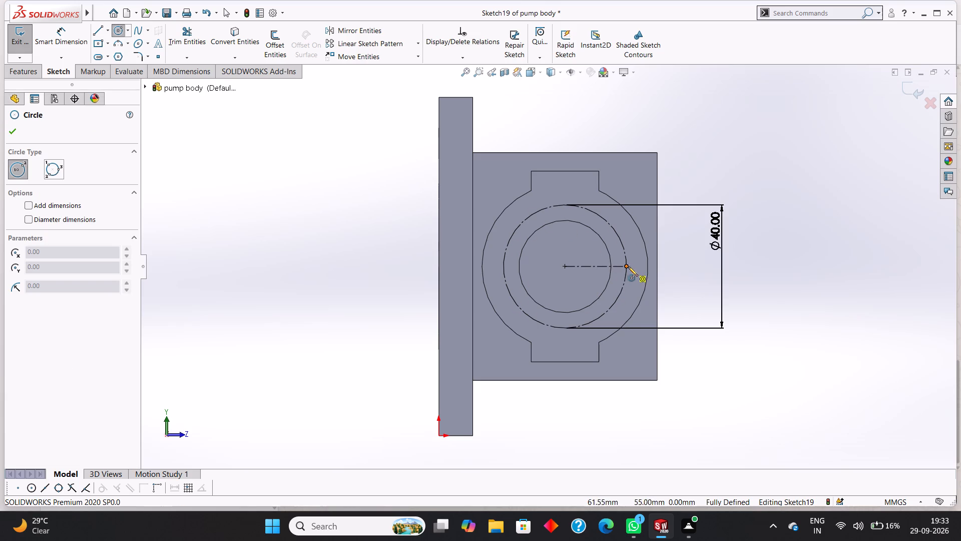
{"action": "left_click_drag", "start_coordinate": [627, 266], "coordinate": [637, 276]}
{"action": "type", "text": "0.8"}
{"action": "key", "text": "Return"}
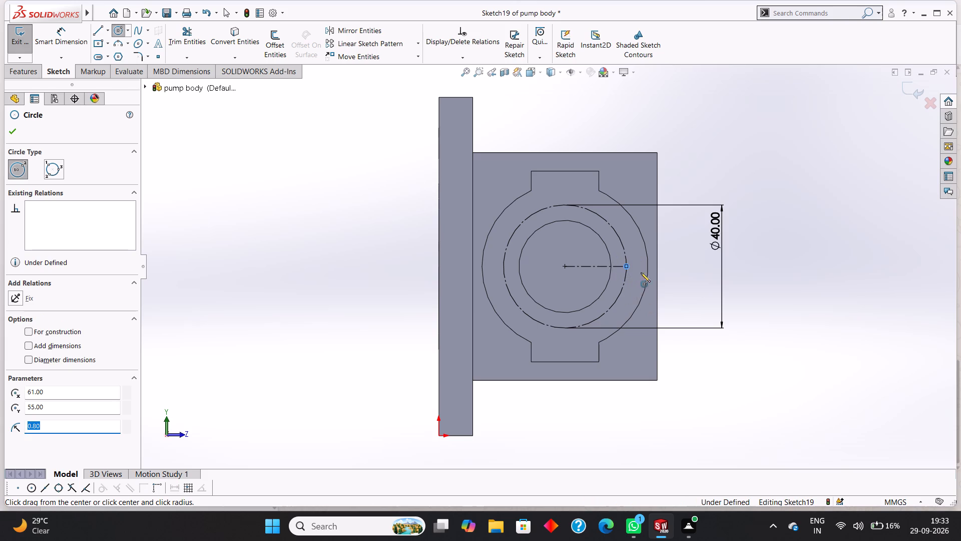
{"action": "left_click", "coordinate": [15, 134]}
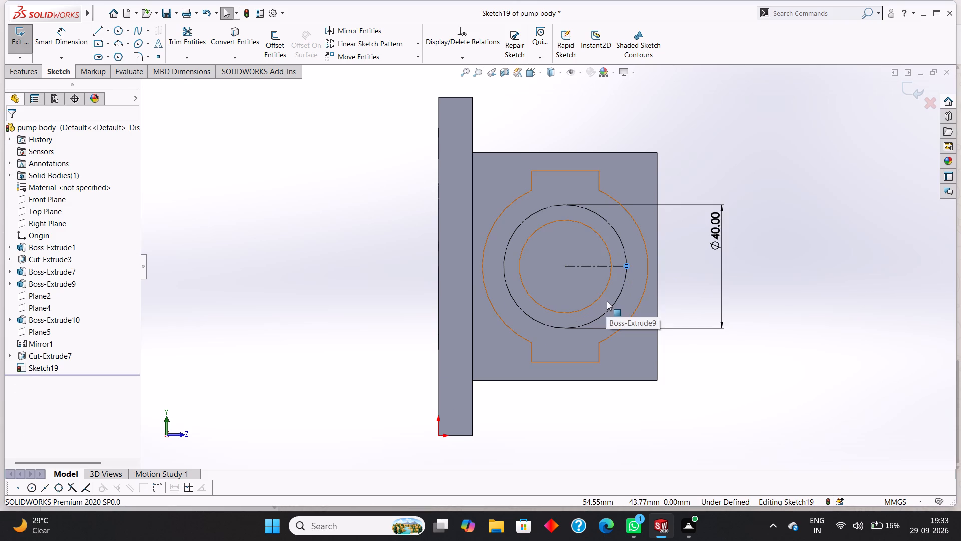
Add a diameter dimension of 1.60 mm to the small circle on the construction circle.
{"action": "scroll", "coordinate": [607, 301], "scroll_direction": "down", "scroll_amount": 3}
{"action": "scroll", "coordinate": [624, 232], "scroll_direction": "down", "scroll_amount": 2}
{"action": "scroll", "coordinate": [640, 241], "scroll_direction": "up", "scroll_amount": 3}
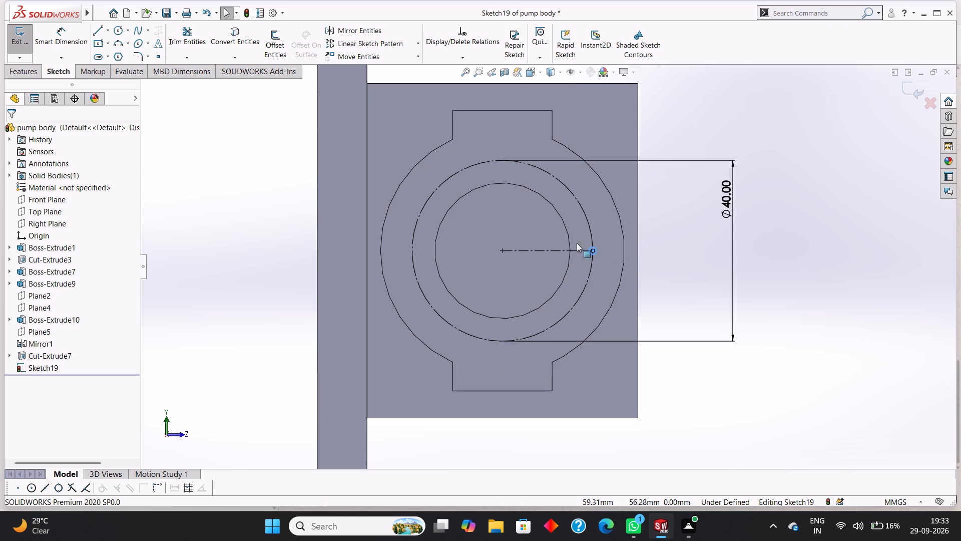
{"action": "left_click", "coordinate": [62, 34]}
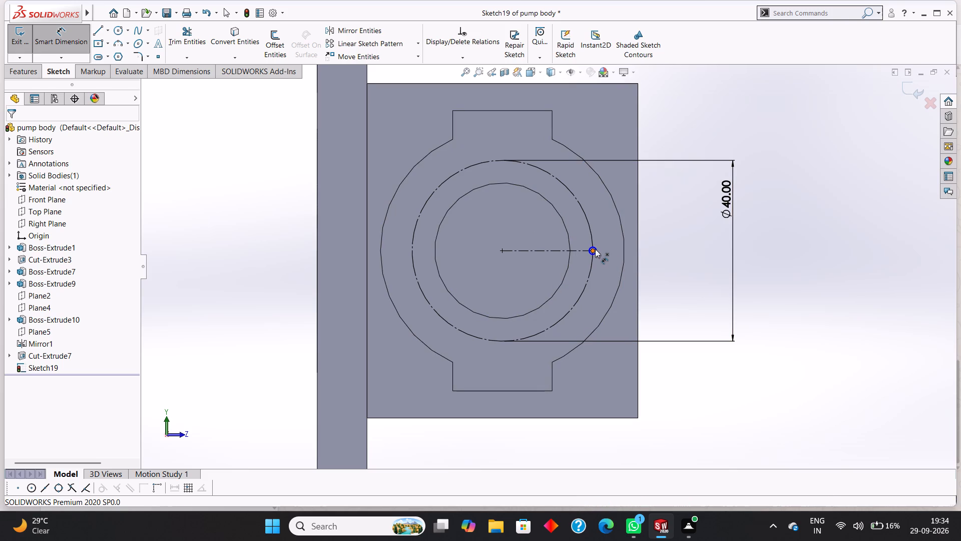
{"action": "left_click", "coordinate": [595, 249]}
{"action": "key", "text": "Escape"}
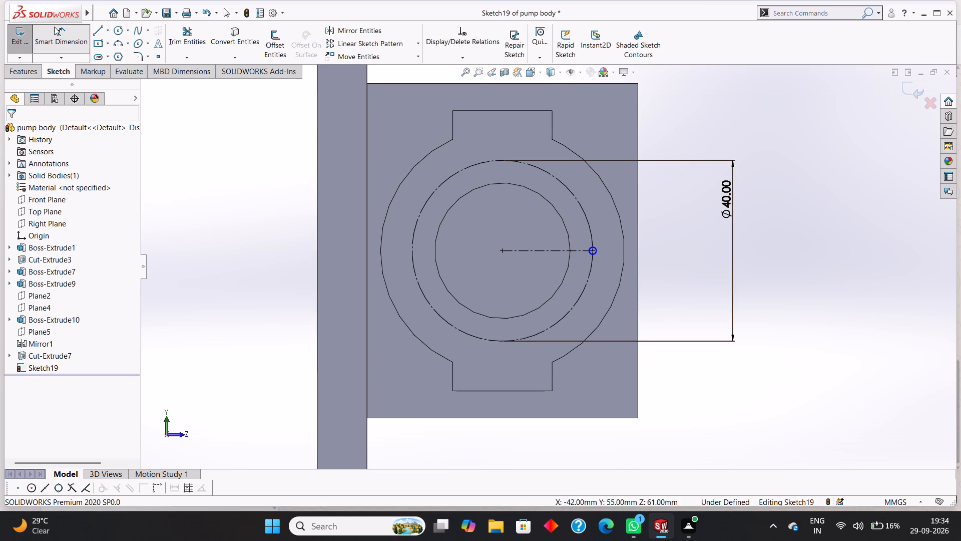
{"action": "scroll", "coordinate": [622, 263], "scroll_direction": "down", "scroll_amount": 6}
{"action": "scroll", "coordinate": [504, 225], "scroll_direction": "down", "scroll_amount": 4}
{"action": "left_click_drag", "start_coordinate": [517, 221], "coordinate": [522, 221]}
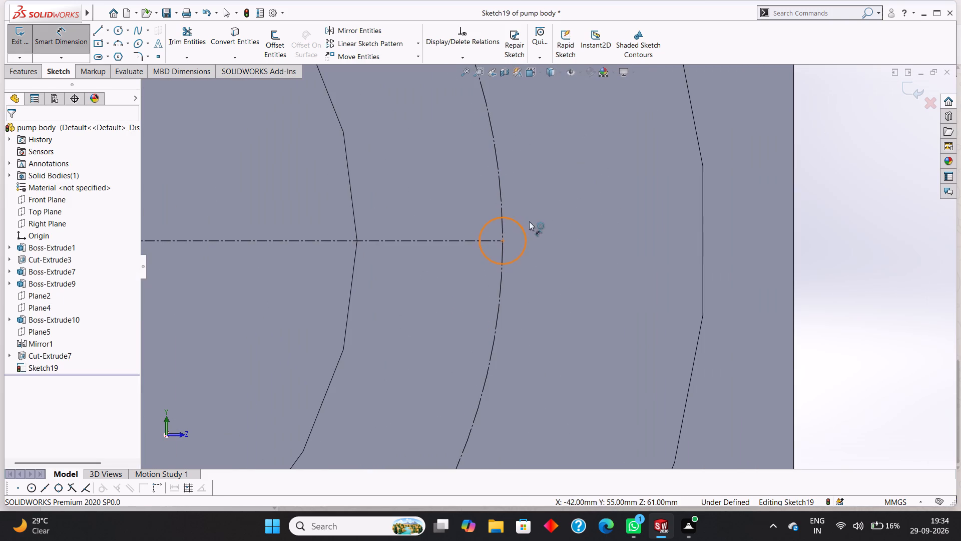
{"action": "left_click", "coordinate": [576, 227]}
{"action": "left_click", "coordinate": [532, 212]}
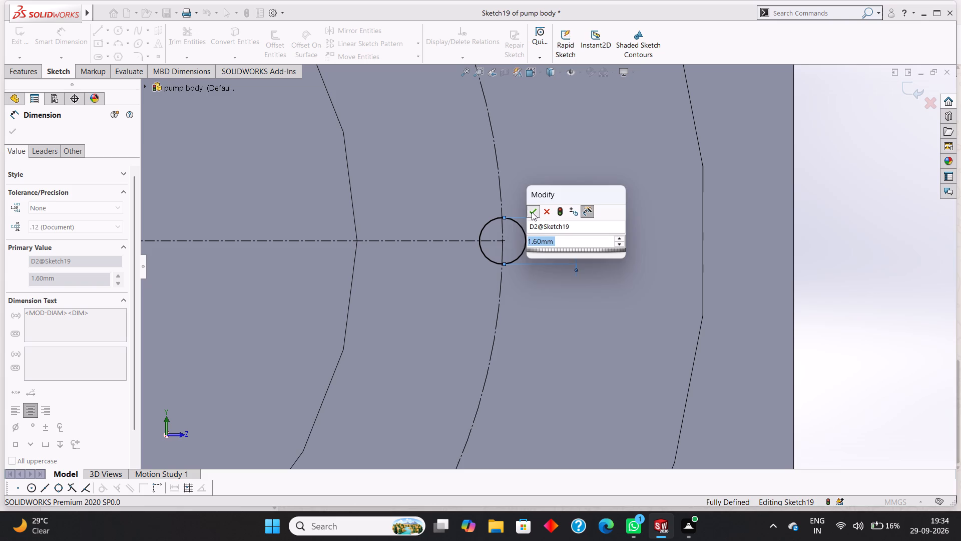
{"action": "left_click", "coordinate": [14, 133]}
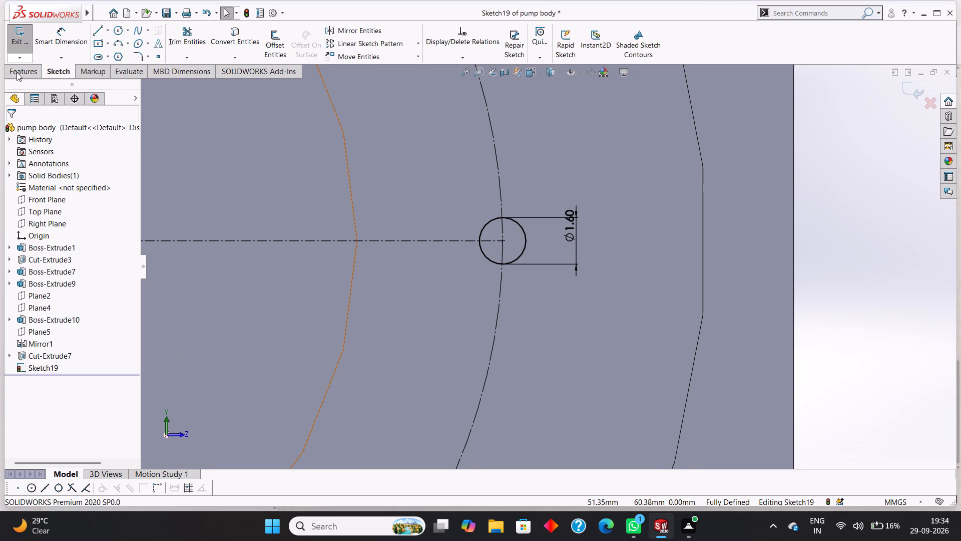
Cut-extrude the 1.6 mm circle as a blind hole 8 mm deep into the boss face.
{"action": "left_click", "coordinate": [21, 71]}
{"action": "left_click", "coordinate": [171, 42]}
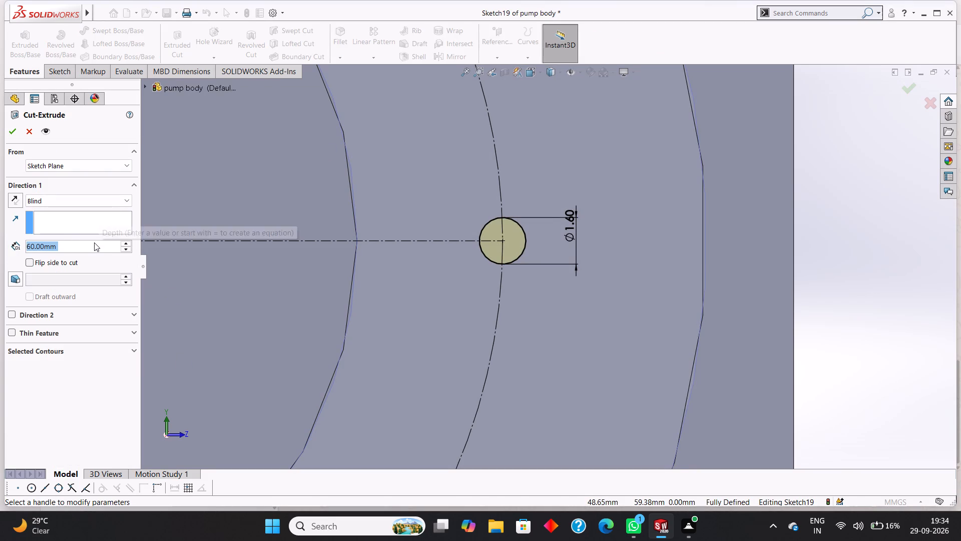
{"action": "key", "text": "8"}
{"action": "key", "text": "Return"}
{"action": "left_click", "coordinate": [12, 132]}
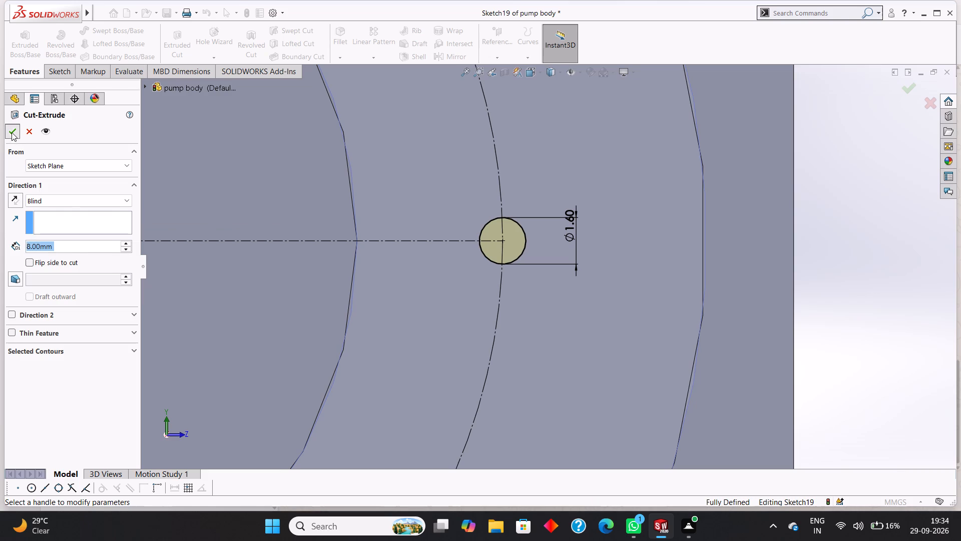
Circular-pattern the 1.6 mm hole around the bore's cylindrical face with 4 equally spaced instances over 360 degrees.
{"action": "scroll", "coordinate": [440, 200], "scroll_direction": "up", "scroll_amount": 4}
{"action": "left_click", "coordinate": [778, 254]}
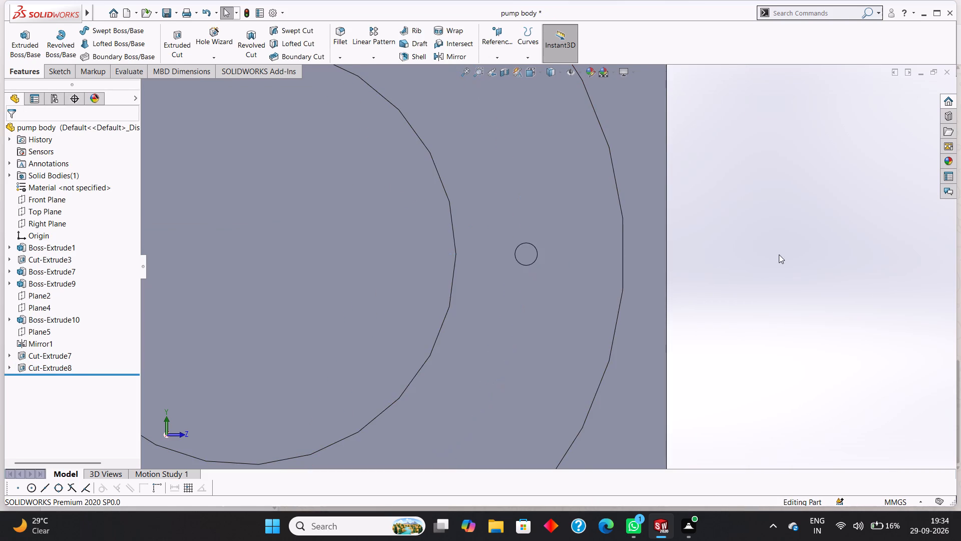
{"action": "middle_click_drag", "start_coordinate": [780, 254], "coordinate": [780, 227]}
{"action": "scroll", "coordinate": [727, 227], "scroll_direction": "up", "scroll_amount": 2}
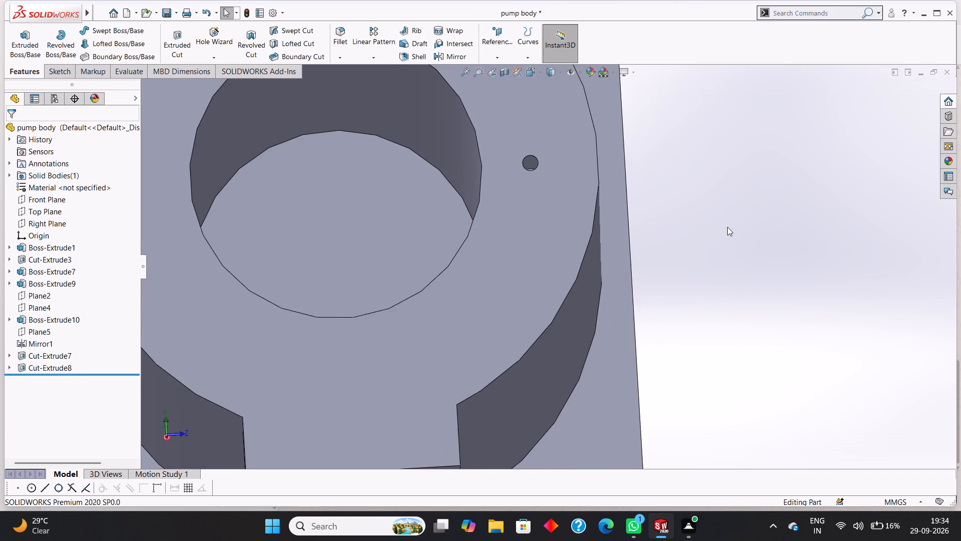
{"action": "middle_click_drag", "start_coordinate": [735, 182], "coordinate": [729, 210]}
{"action": "scroll", "coordinate": [727, 208], "scroll_direction": "up", "scroll_amount": 2}
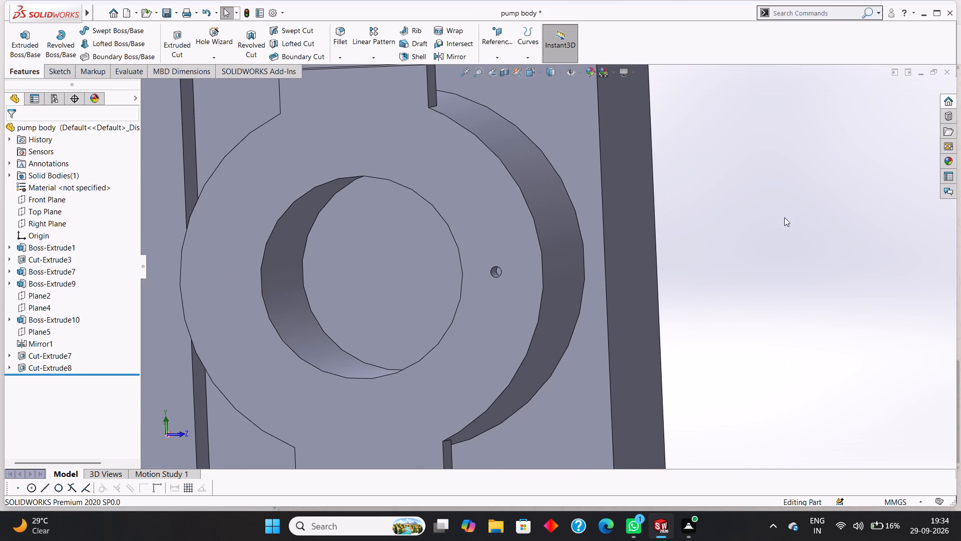
{"action": "left_click", "coordinate": [386, 56]}
{"action": "left_click", "coordinate": [391, 80]}
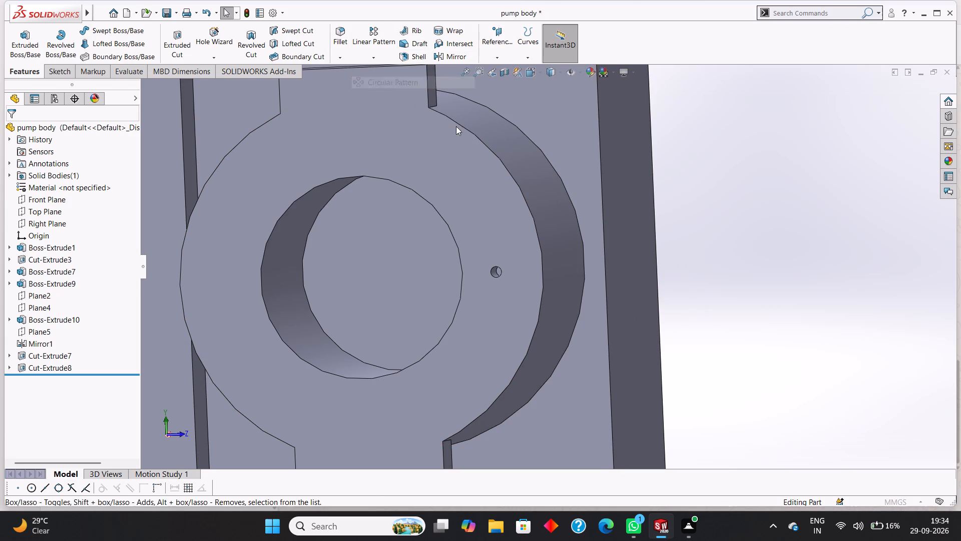
{"action": "scroll", "coordinate": [795, 188], "scroll_direction": "up", "scroll_amount": 2}
{"action": "middle_click_drag", "start_coordinate": [777, 210], "coordinate": [786, 189]}
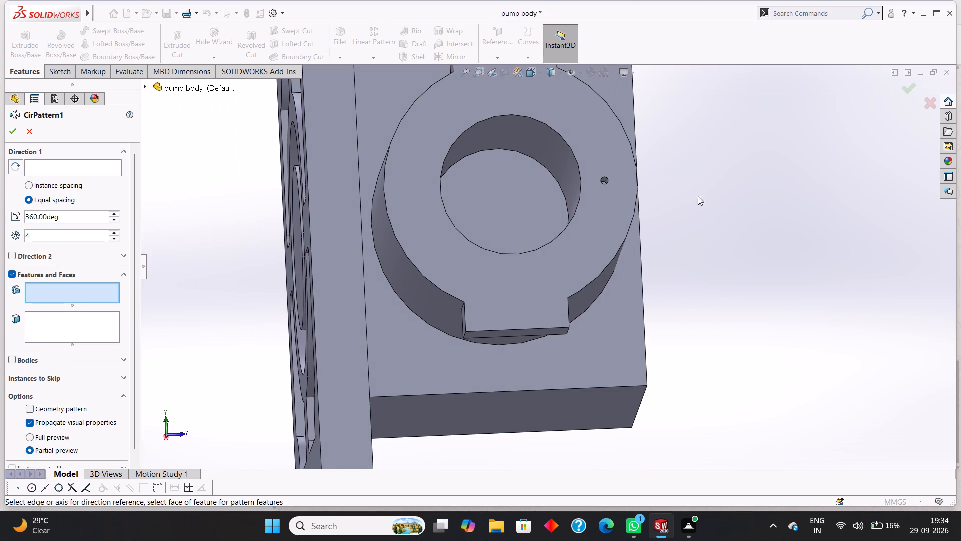
{"action": "left_click", "coordinate": [517, 127]}
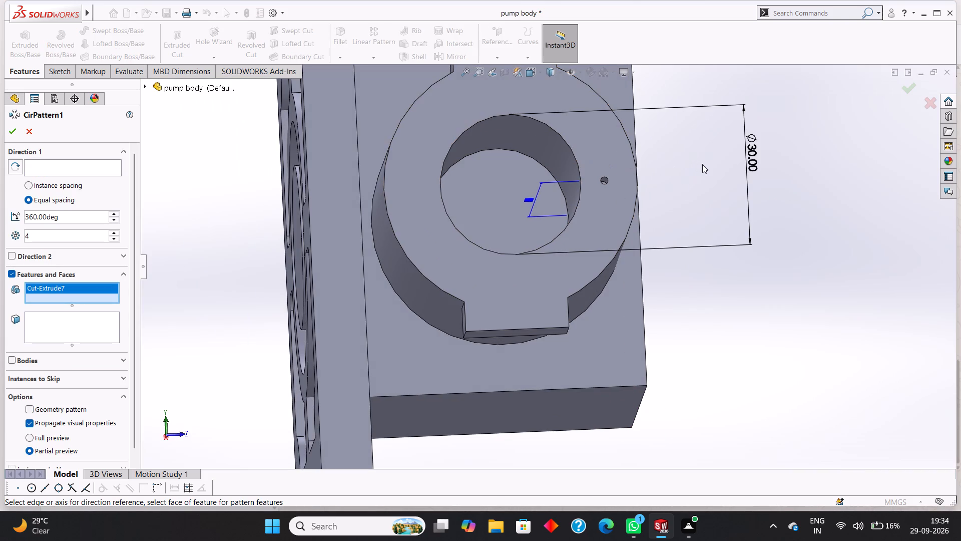
{"action": "right_click", "coordinate": [86, 286]}
{"action": "left_click", "coordinate": [111, 291]}
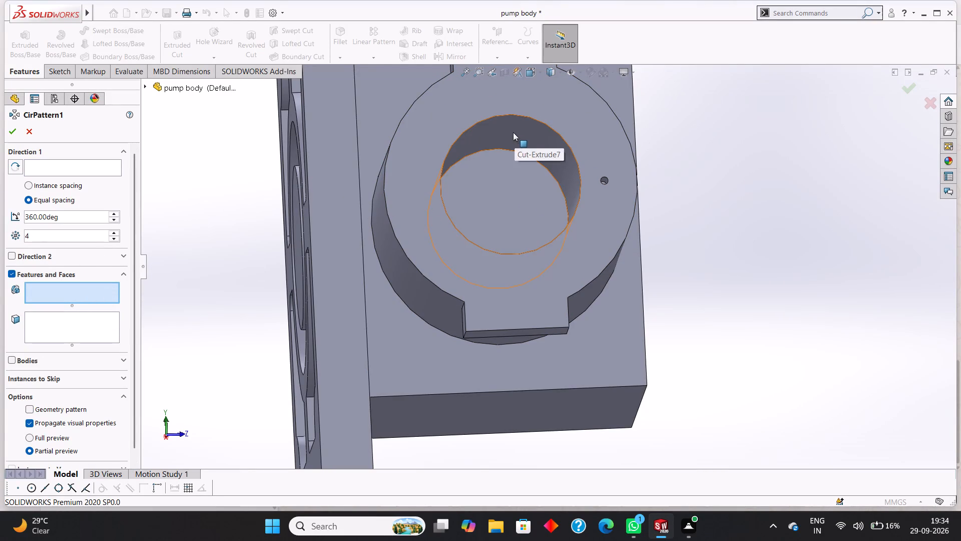
{"action": "left_click", "coordinate": [41, 164]}
{"action": "left_click", "coordinate": [481, 133]}
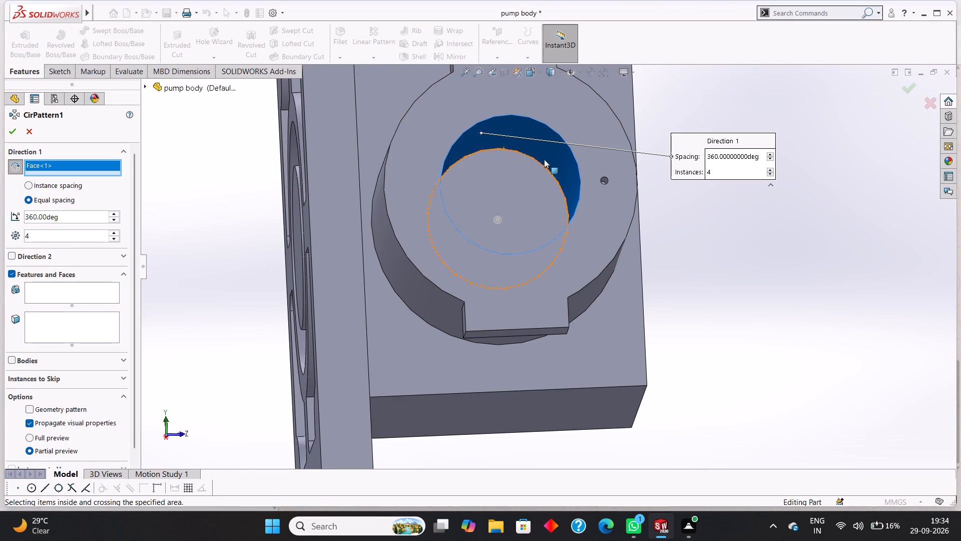
{"action": "scroll", "coordinate": [607, 182], "scroll_direction": "down", "scroll_amount": 9}
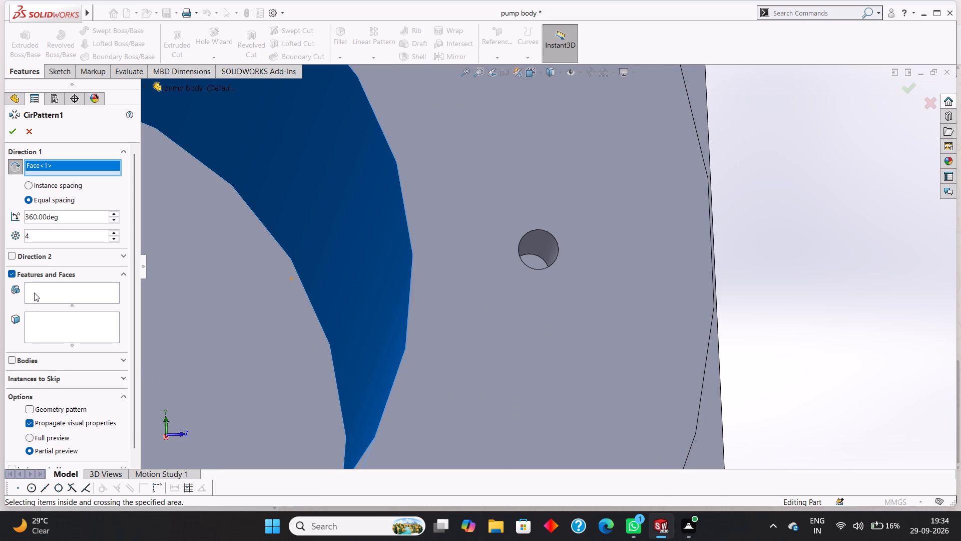
{"action": "left_click", "coordinate": [34, 293]}
{"action": "scroll", "coordinate": [577, 278], "scroll_direction": "down", "scroll_amount": 3}
{"action": "left_click", "coordinate": [510, 214]}
{"action": "scroll", "coordinate": [509, 213], "scroll_direction": "up", "scroll_amount": 3}
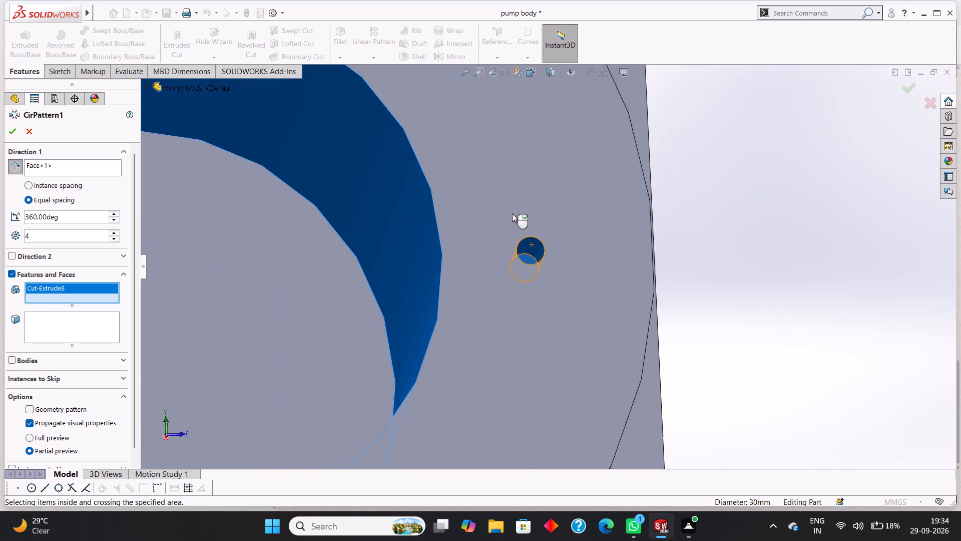
{"action": "scroll", "coordinate": [512, 213], "scroll_direction": "up", "scroll_amount": 11}
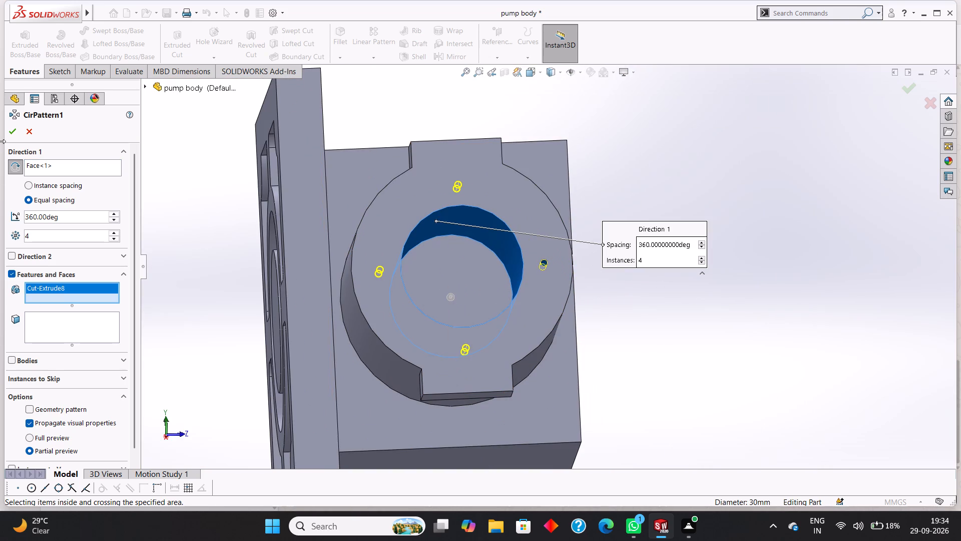
{"action": "left_click", "coordinate": [10, 133]}
{"action": "left_click", "coordinate": [689, 211]}
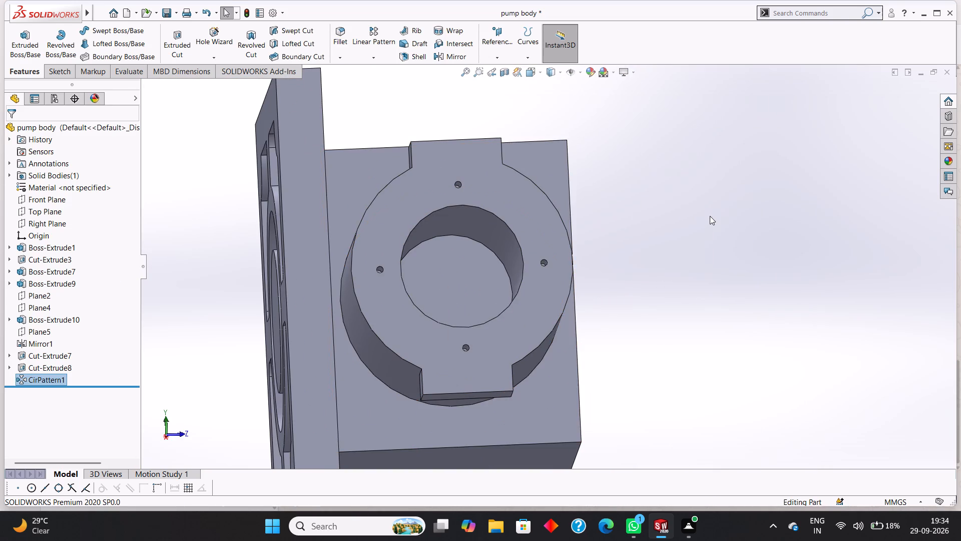
Open a new sketch on the square block's outer face opposite the base plate, viewed normal to it.
{"action": "middle_click_drag", "start_coordinate": [705, 217], "coordinate": [652, 192]}
{"action": "scroll", "coordinate": [650, 192], "scroll_direction": "up", "scroll_amount": 5}
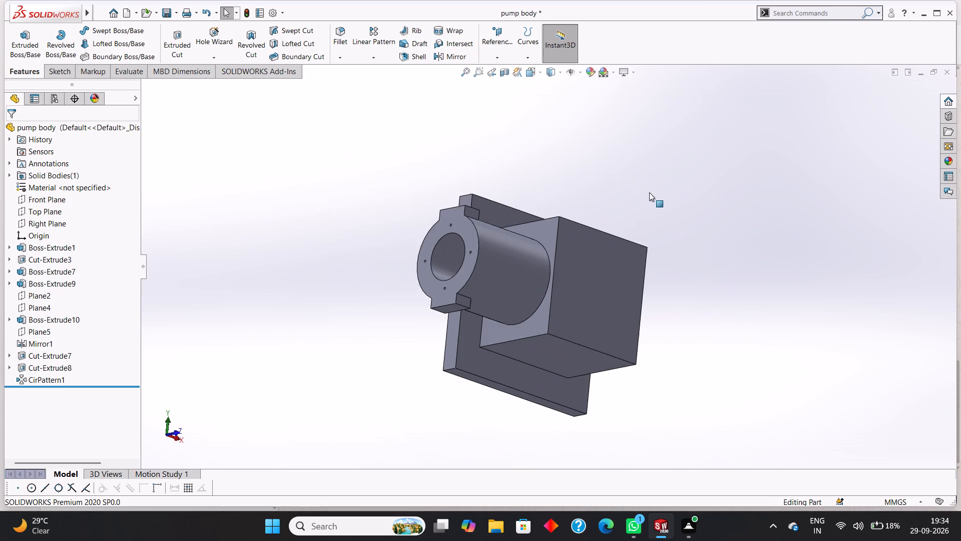
{"action": "middle_click_drag", "start_coordinate": [754, 248], "coordinate": [716, 212]}
{"action": "scroll", "coordinate": [677, 240], "scroll_direction": "up", "scroll_amount": 1}
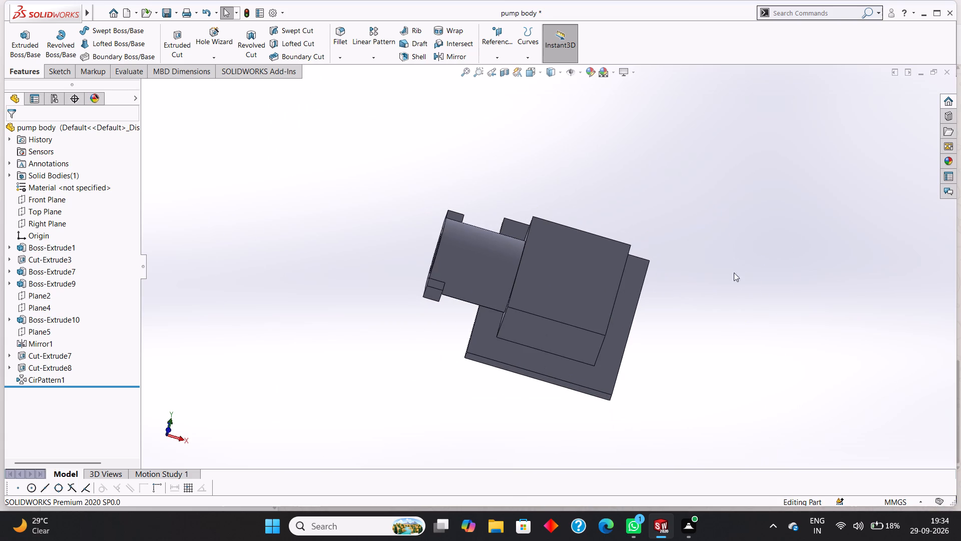
{"action": "middle_click_drag", "start_coordinate": [729, 321], "coordinate": [667, 143]}
{"action": "scroll", "coordinate": [665, 143], "scroll_direction": "up", "scroll_amount": 1}
{"action": "middle_click_drag", "start_coordinate": [682, 158], "coordinate": [728, 263]}
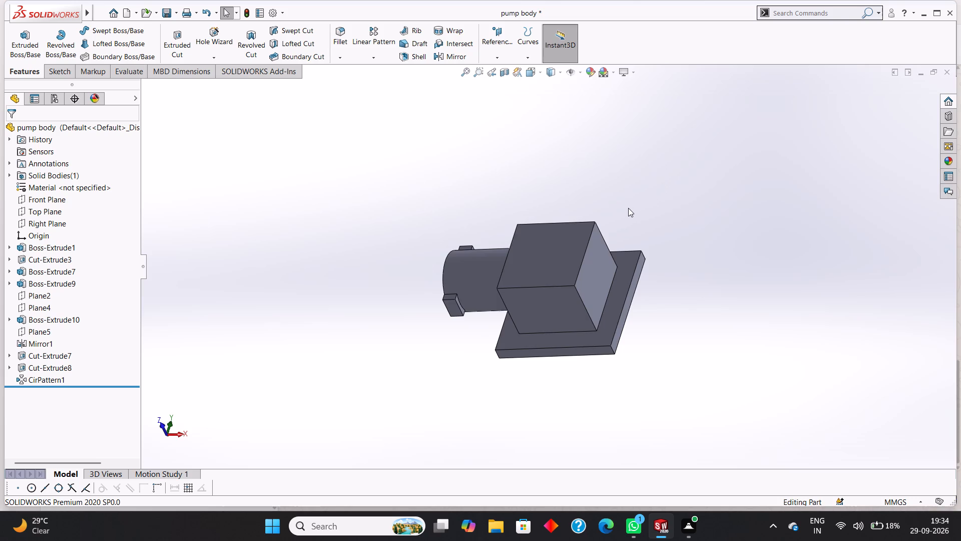
{"action": "scroll", "coordinate": [628, 208], "scroll_direction": "down", "scroll_amount": 3}
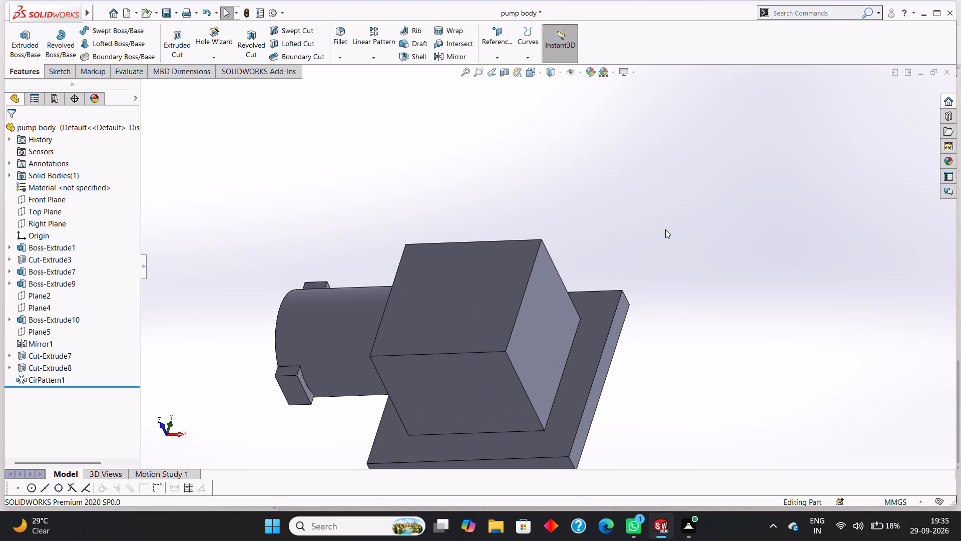
{"action": "scroll", "coordinate": [662, 233], "scroll_direction": "up", "scroll_amount": 2}
{"action": "scroll", "coordinate": [645, 287], "scroll_direction": "up", "scroll_amount": 1}
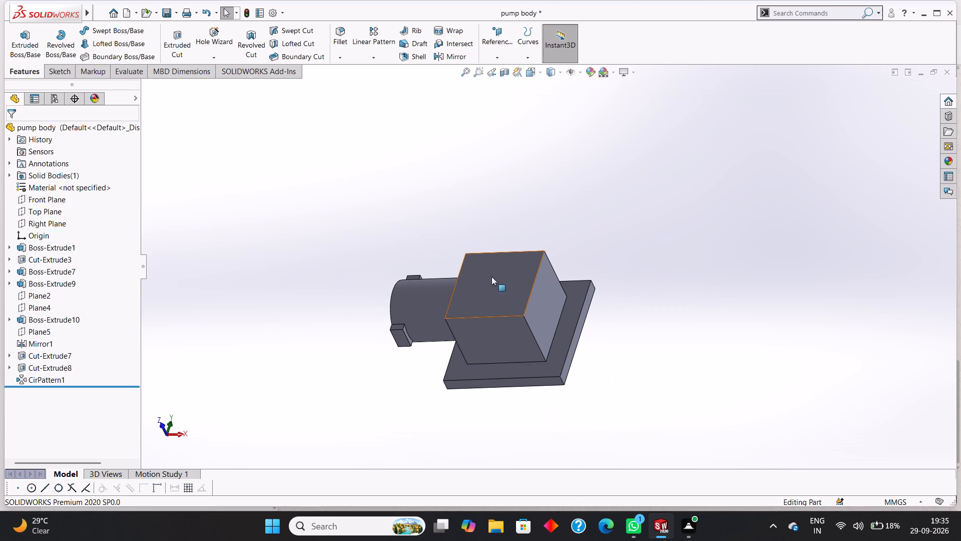
{"action": "left_click", "coordinate": [496, 276]}
{"action": "left_click", "coordinate": [538, 247]}
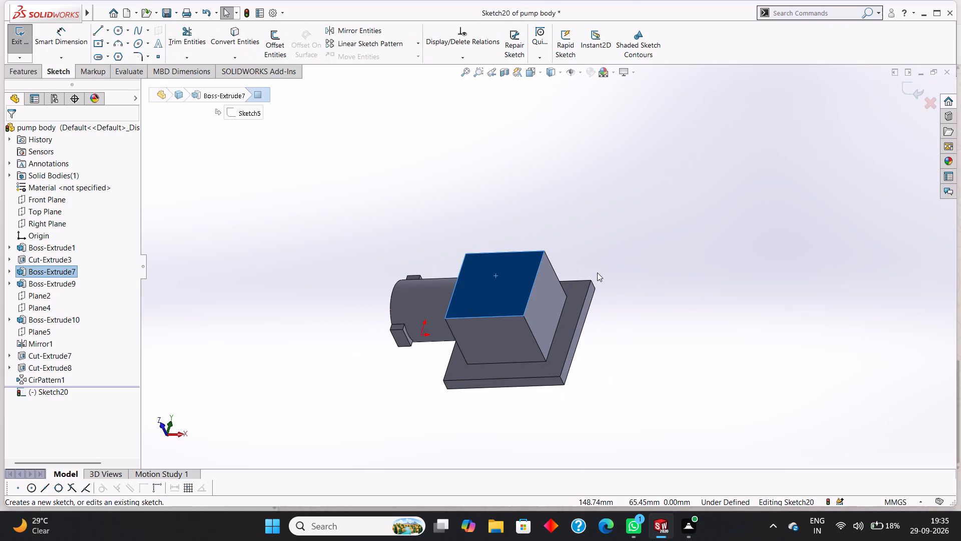
{"action": "key", "text": "ctrl+8"}
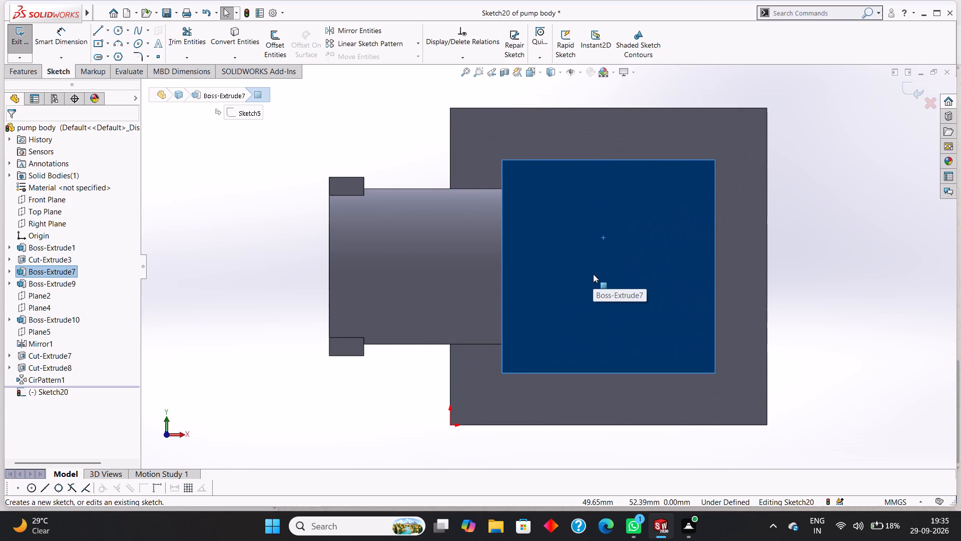
{"action": "key", "text": "Escape"}
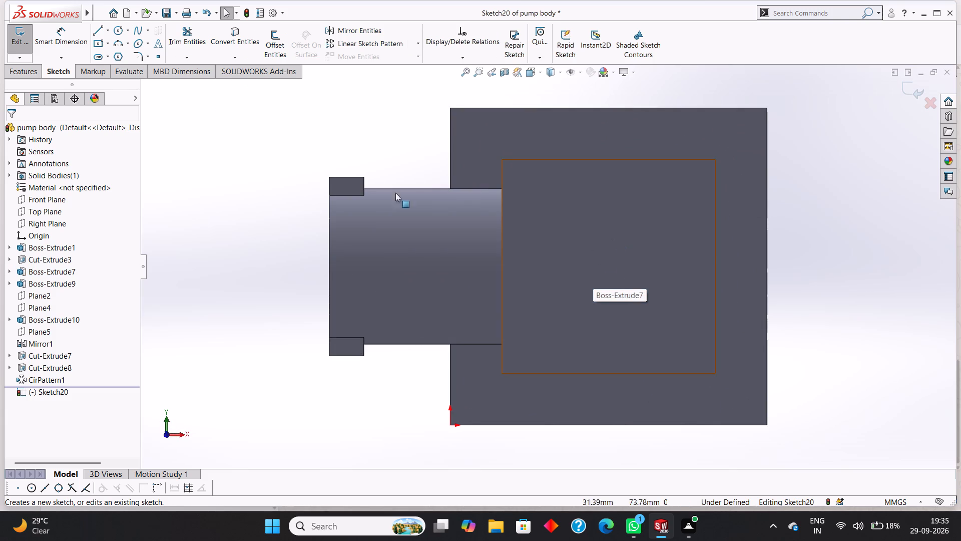
Sketch a circle of about 24.5 mm radius centred on the block's square outer face.
{"action": "left_click", "coordinate": [118, 32]}
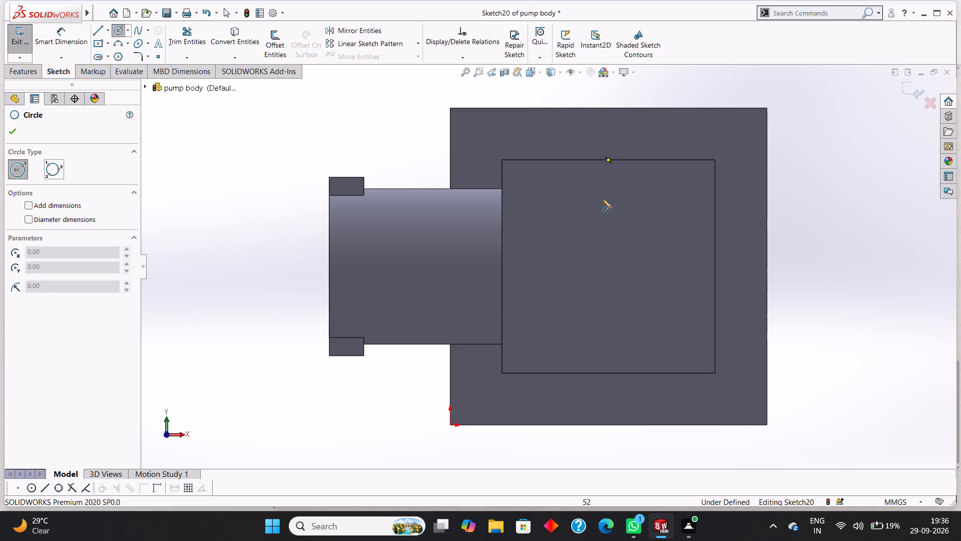
{"action": "key", "text": "Escape"}
{"action": "left_click", "coordinate": [119, 30]}
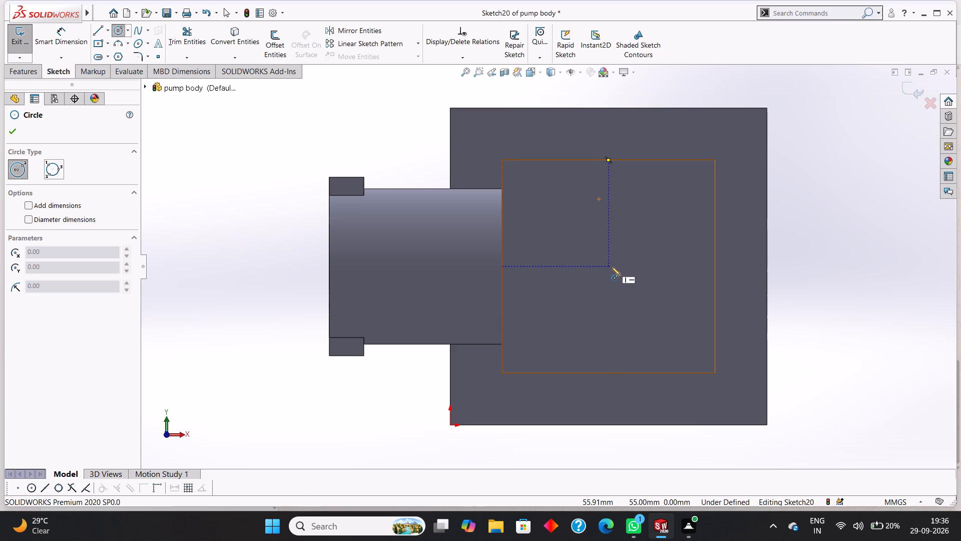
{"action": "left_click_drag", "start_coordinate": [609, 266], "coordinate": [669, 303]}
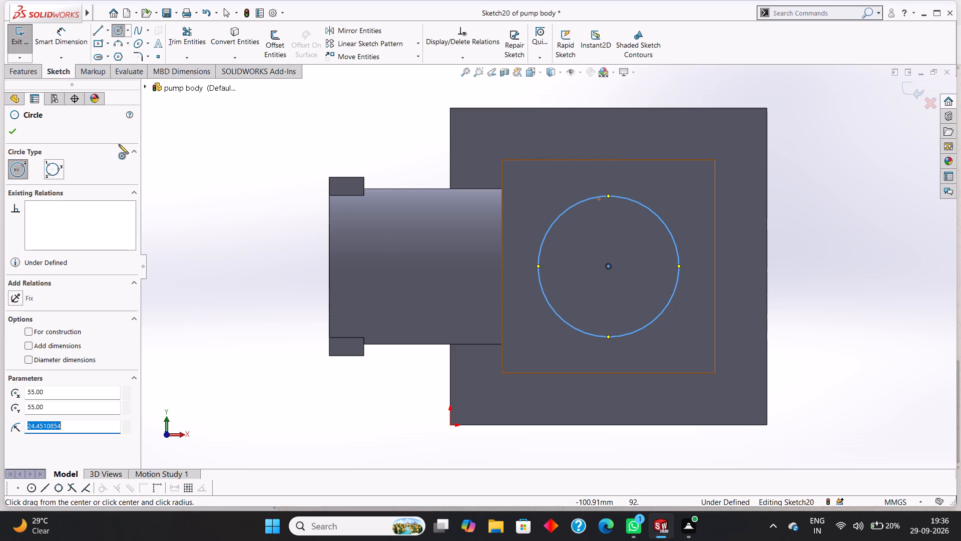
{"action": "left_click", "coordinate": [18, 131]}
Add a diameter dimension of 68 mm to the circle on the block face.
{"action": "left_click", "coordinate": [53, 40]}
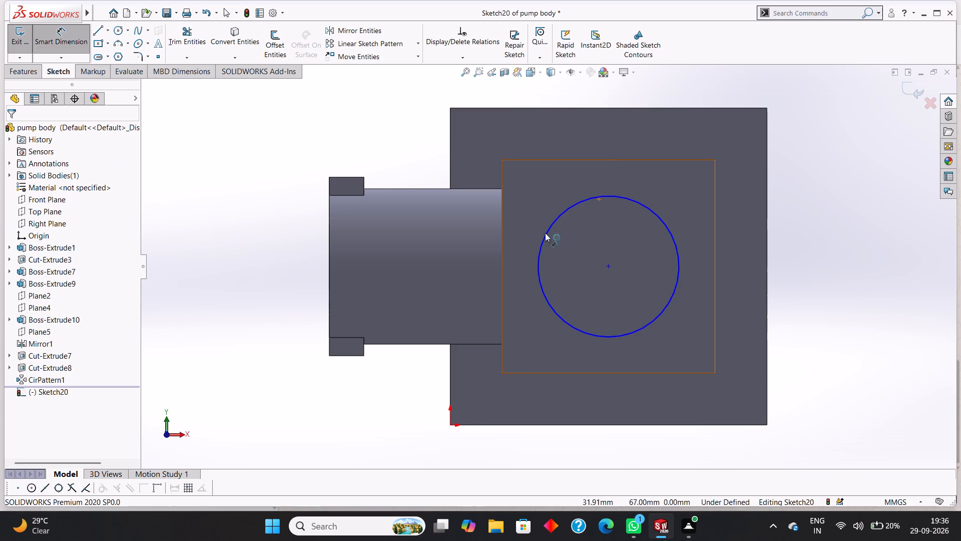
{"action": "left_click", "coordinate": [586, 200]}
{"action": "left_click", "coordinate": [803, 237]}
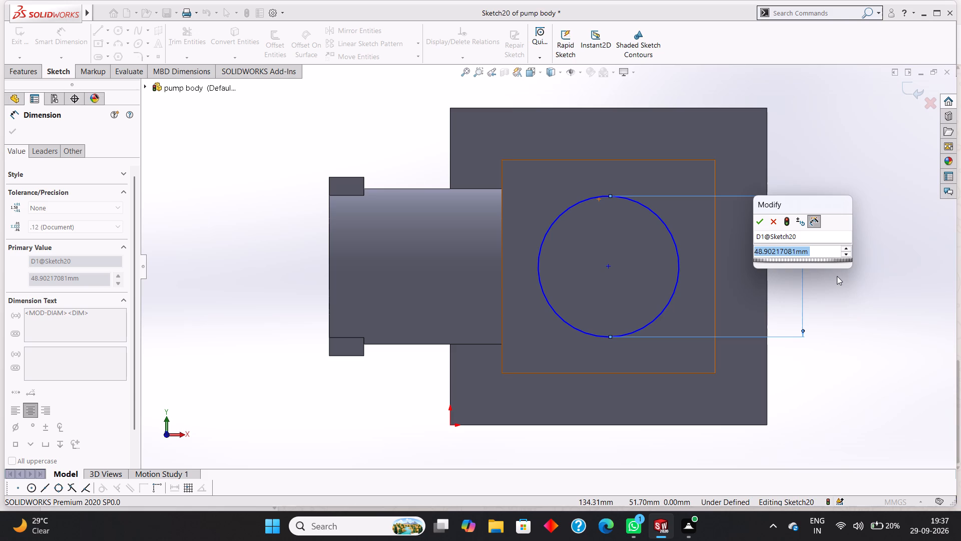
{"action": "key", "text": "BackSpace"}
{"action": "type", "text": "68"}
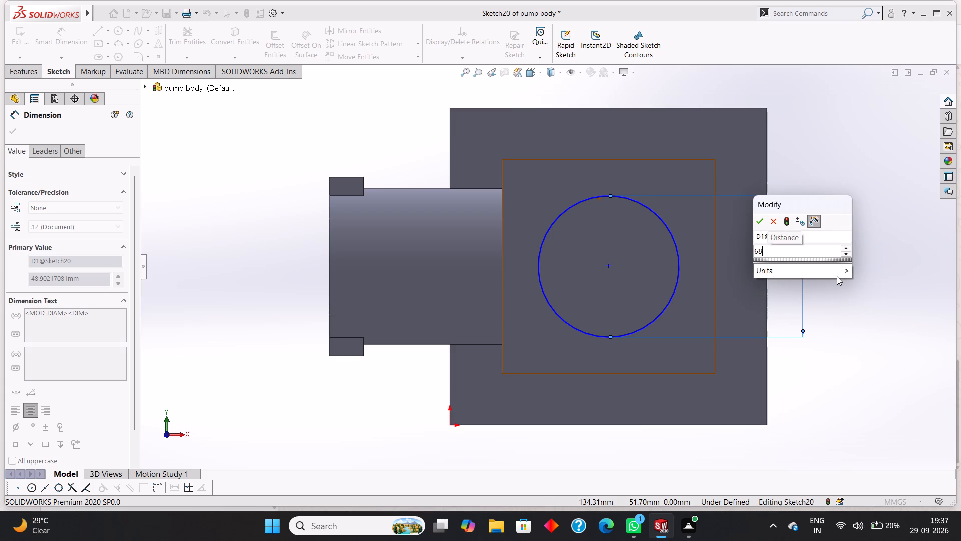
{"action": "key", "text": "Return"}
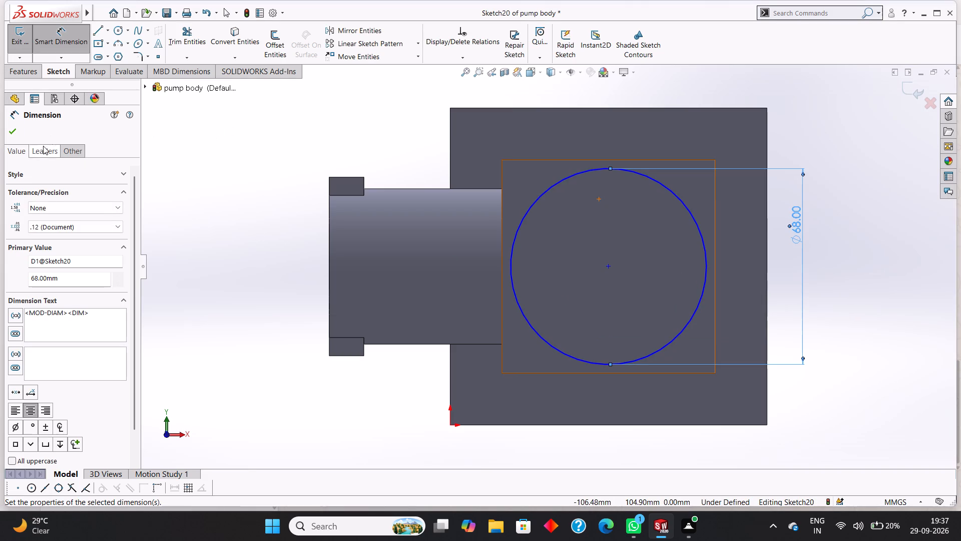
{"action": "left_click", "coordinate": [15, 131]}
Sketch a concentric circle of about 22.5 mm radius inside the 68 mm circle.
{"action": "left_click", "coordinate": [116, 30]}
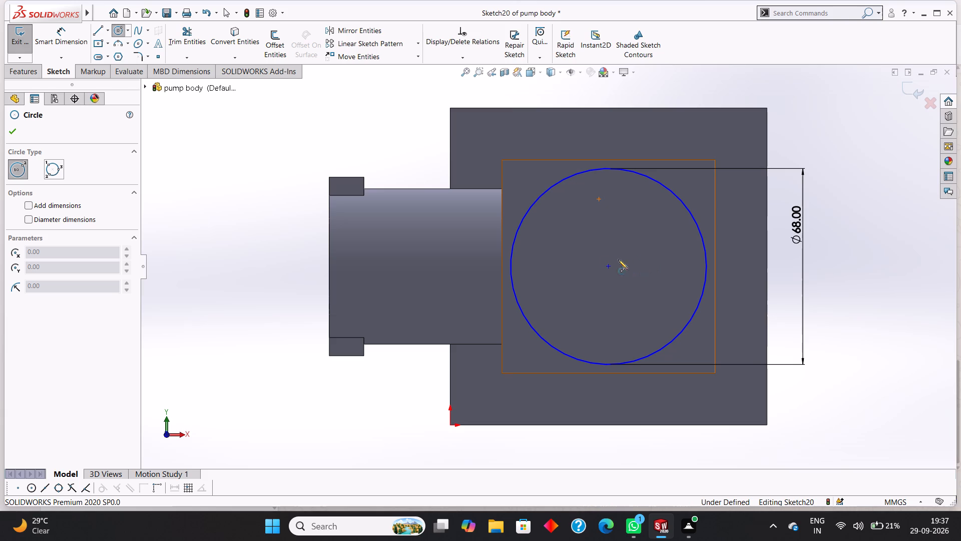
{"action": "left_click_drag", "start_coordinate": [609, 266], "coordinate": [657, 299]}
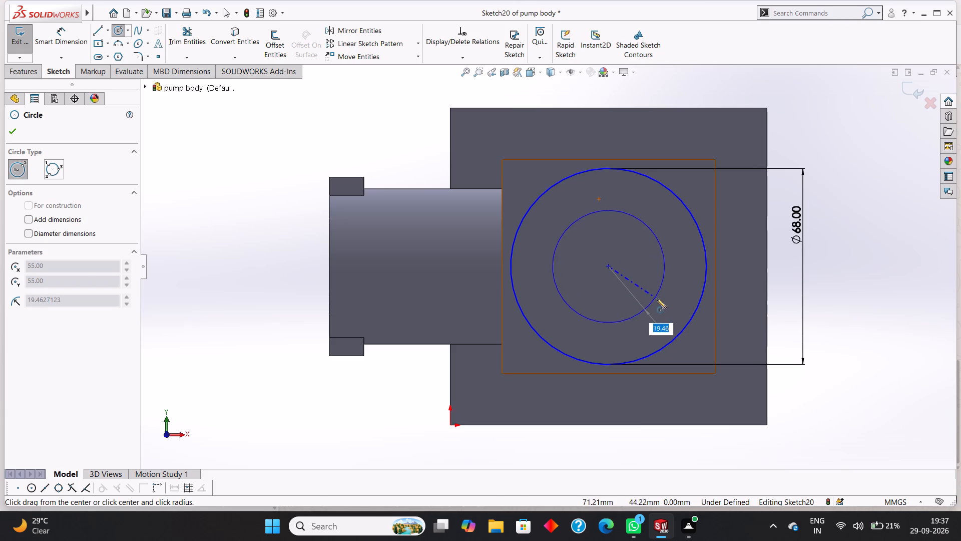
{"action": "left_click_drag", "start_coordinate": [657, 299], "coordinate": [662, 303]}
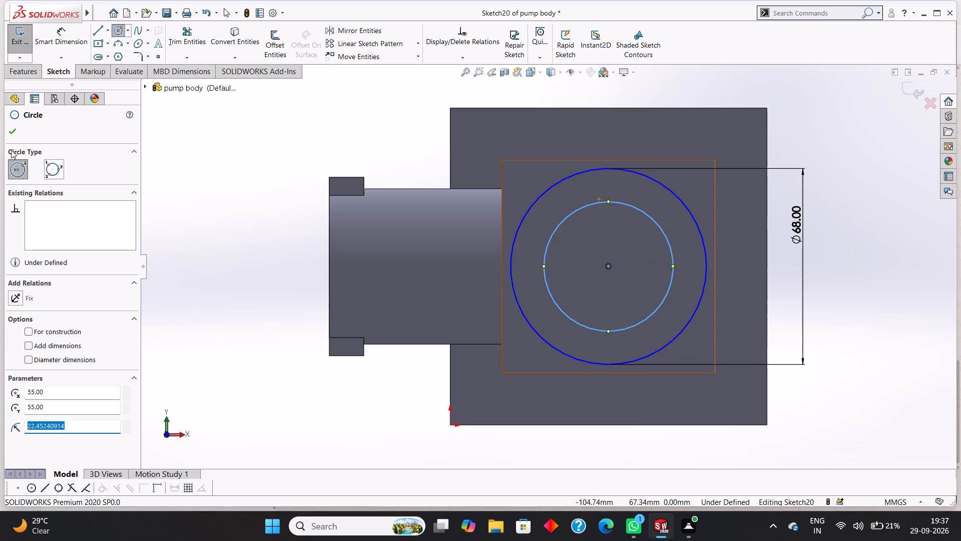
{"action": "left_click", "coordinate": [14, 135]}
Add a diameter dimension of 45 mm to the inner concentric circle.
{"action": "left_click", "coordinate": [65, 41]}
{"action": "left_click", "coordinate": [643, 208]}
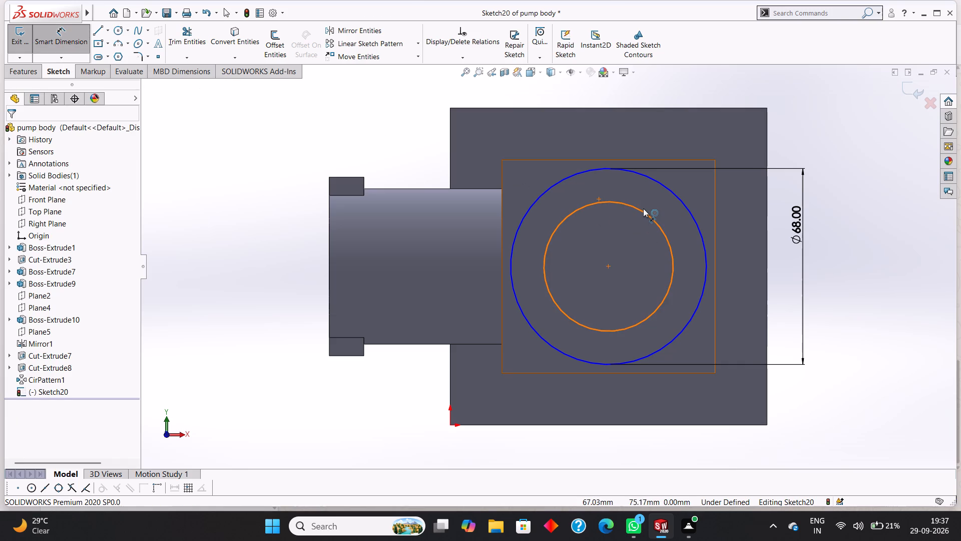
{"action": "left_click", "coordinate": [836, 230]}
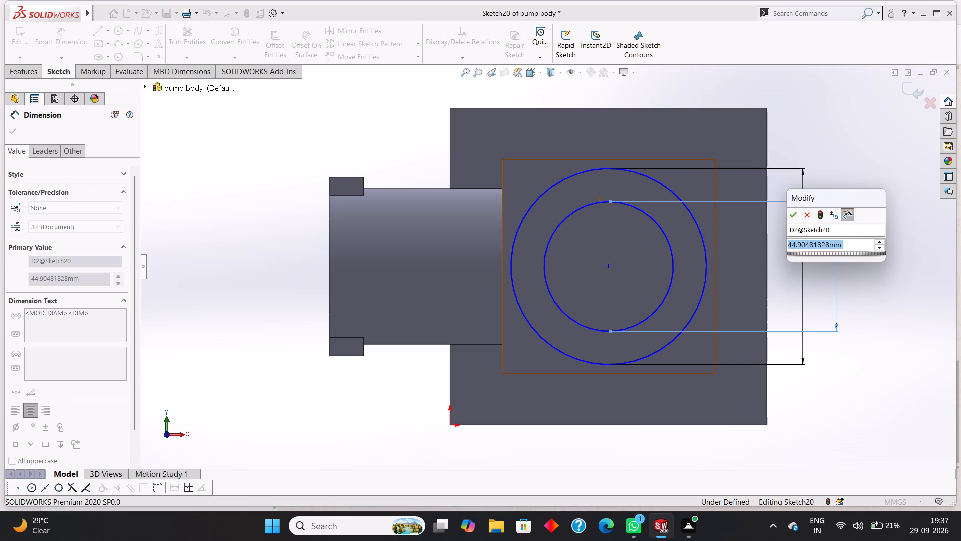
{"action": "type", "text": "45"}
{"action": "key", "text": "Return"}
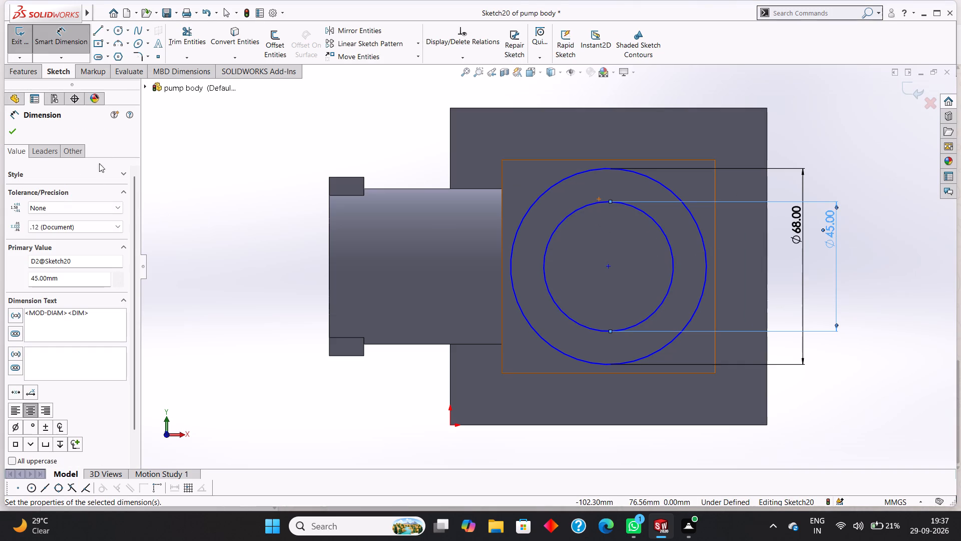
{"action": "left_click", "coordinate": [17, 132]}
Extrude the ring between the 68 mm and 45 mm circles outward as a blind boss 4 mm high, merged with the body.
{"action": "left_click", "coordinate": [24, 75]}
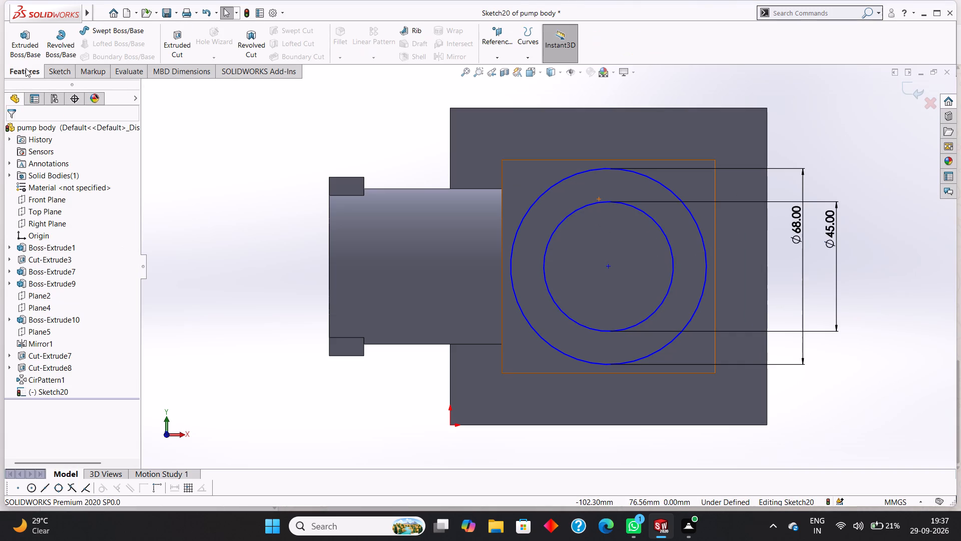
{"action": "left_click", "coordinate": [24, 50]}
{"action": "middle_click_drag", "start_coordinate": [783, 445], "coordinate": [780, 320]}
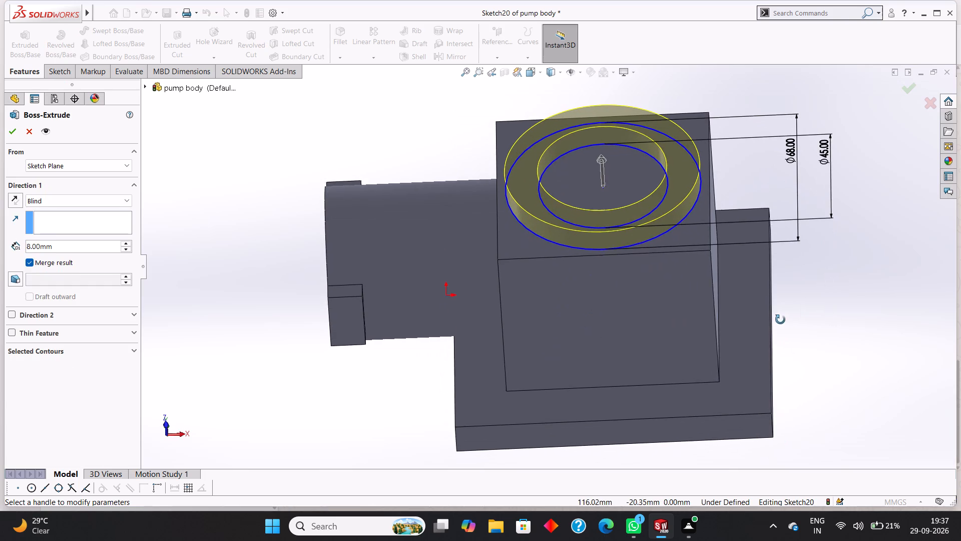
{"action": "middle_click_drag", "start_coordinate": [780, 320], "coordinate": [781, 314]}
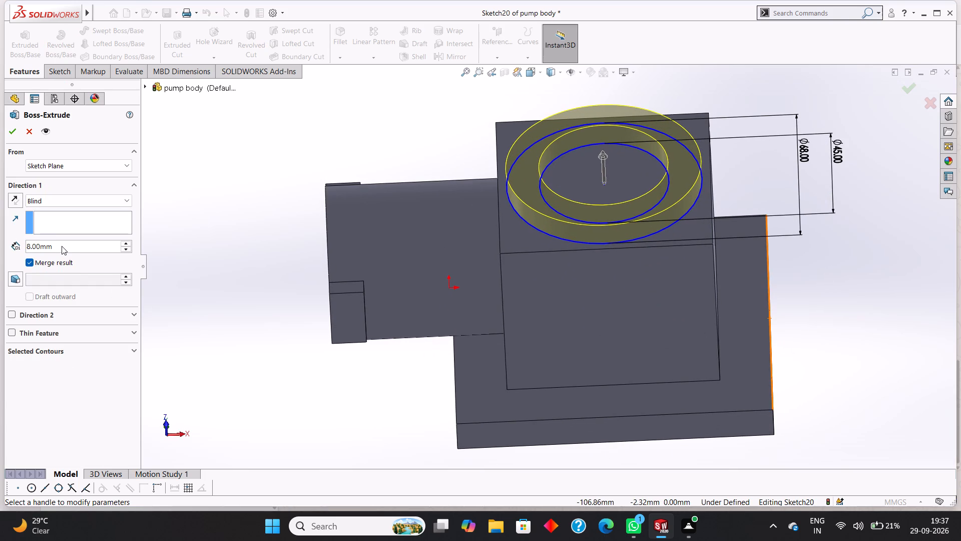
{"action": "left_click", "coordinate": [64, 245]}
{"action": "left_click_drag", "start_coordinate": [90, 245], "coordinate": [6, 245]}
{"action": "key", "text": "4"}
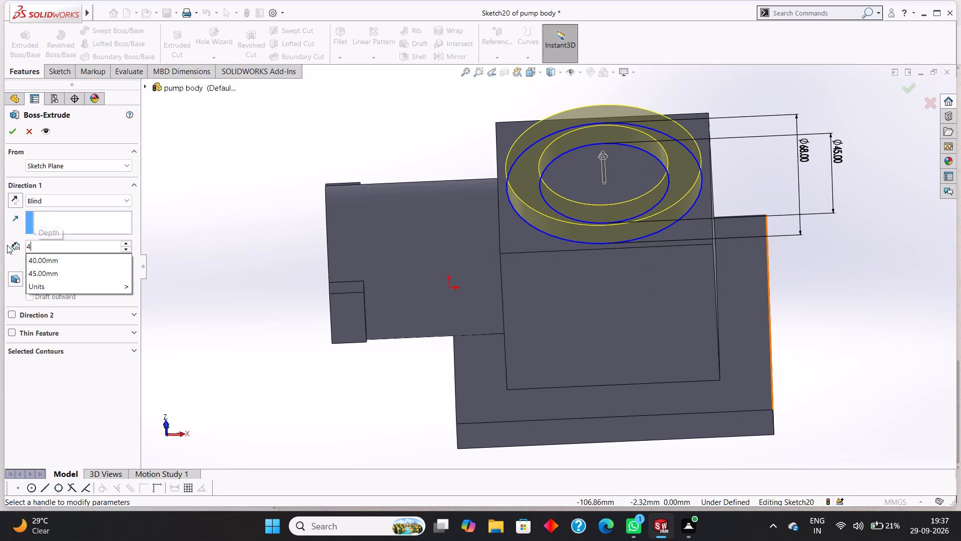
{"action": "key", "text": "Return"}
{"action": "left_click", "coordinate": [9, 127]}
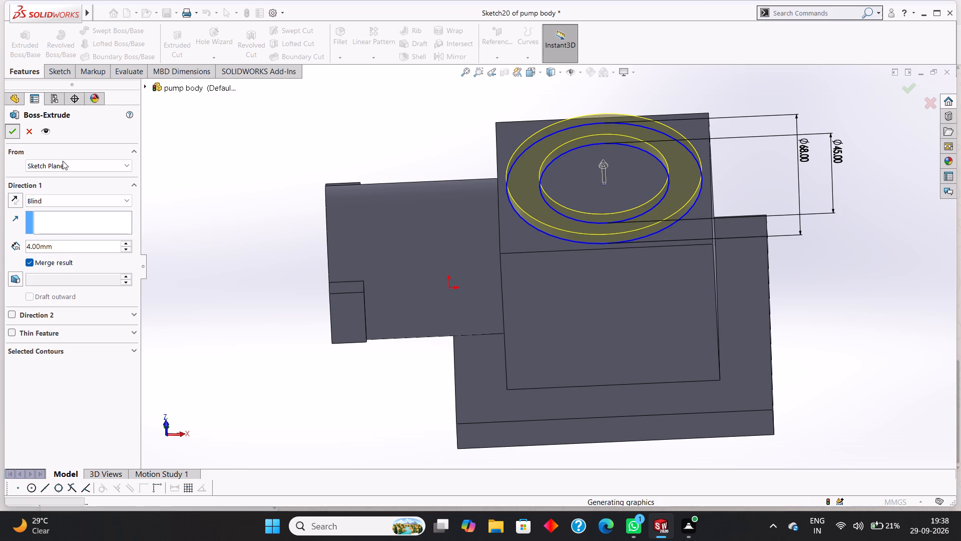
{"action": "left_click", "coordinate": [237, 140]}
Open a new sketch on the circular block face inside the raised ring, viewed normal to it.
{"action": "left_click", "coordinate": [583, 171]}
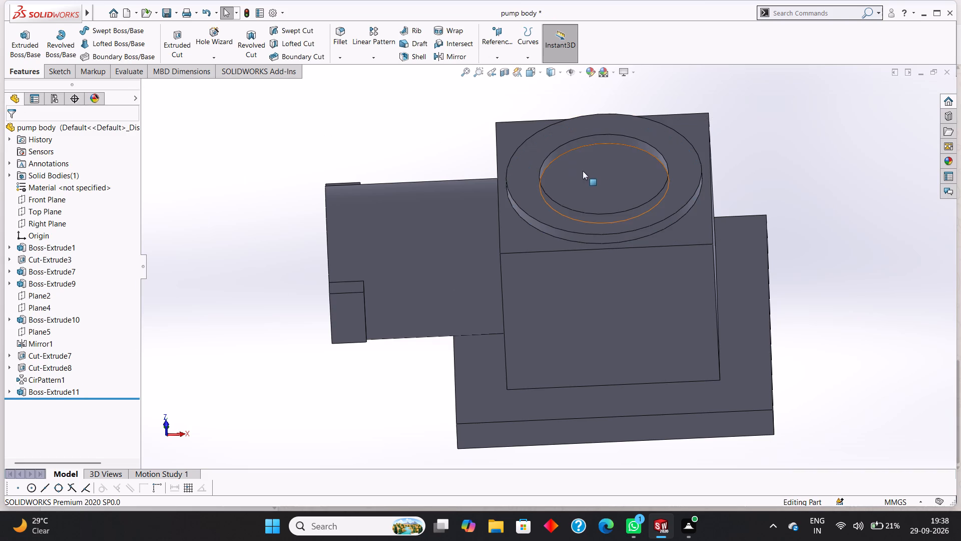
{"action": "left_click", "coordinate": [625, 143]}
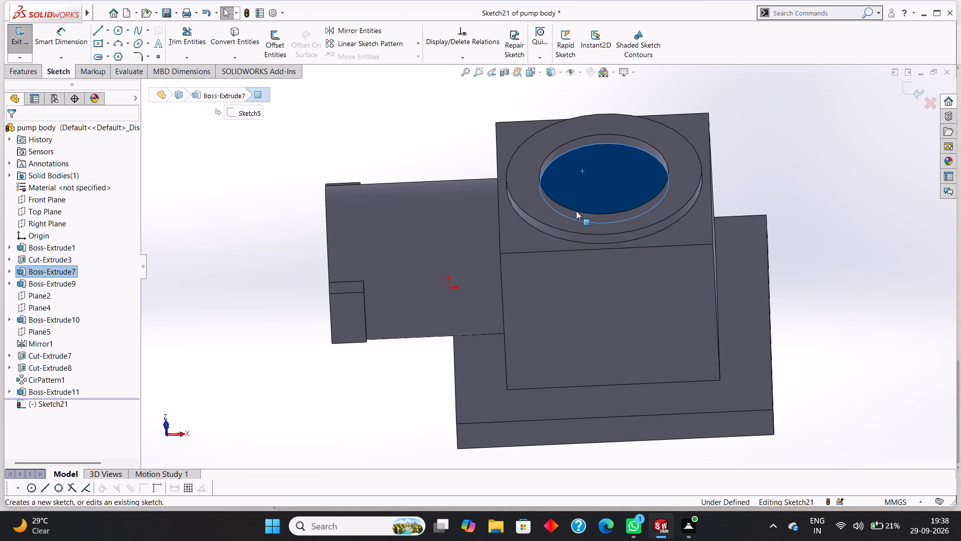
{"action": "key", "text": "ctrl+8"}
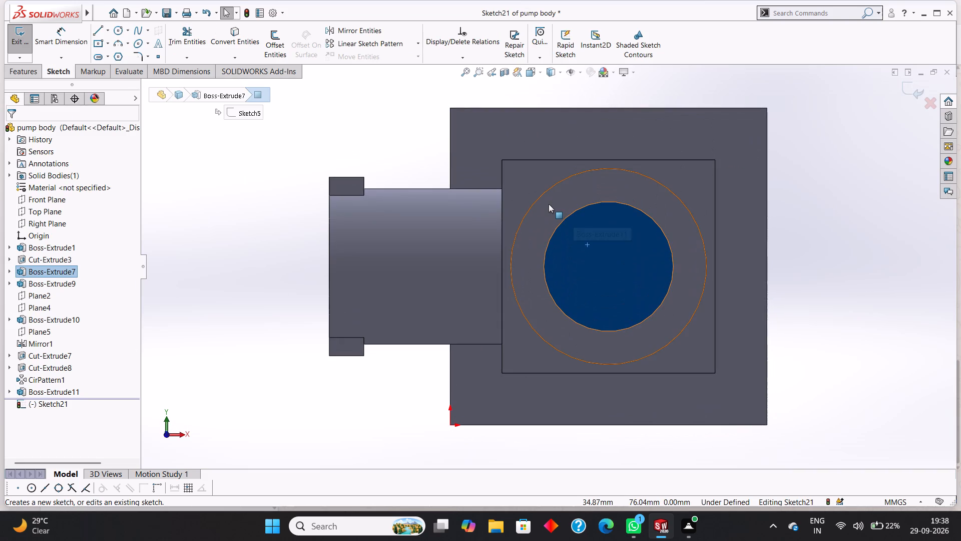
{"action": "key", "text": "Escape"}
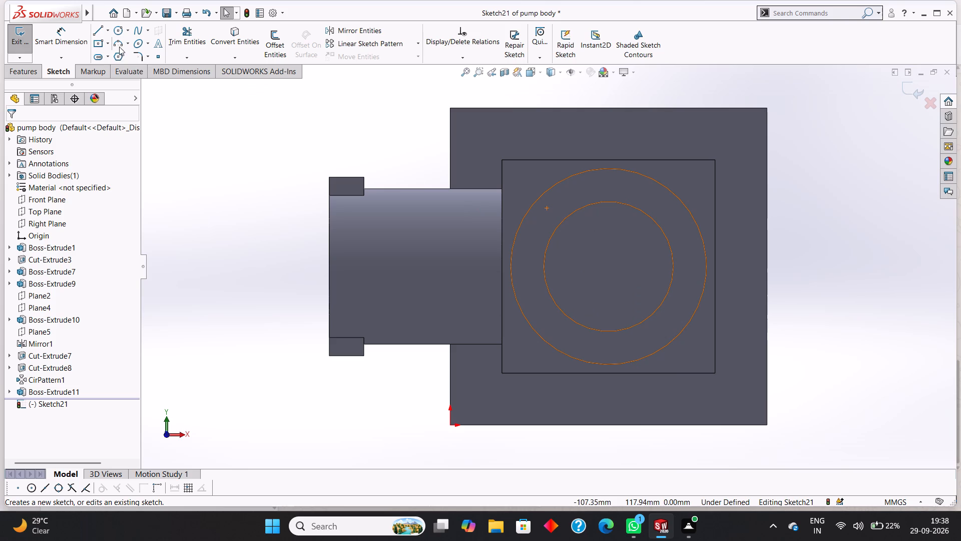
Sketch a circle of 22.50 mm radius, concentric with the raised ring and reaching its inner edge.
{"action": "left_click", "coordinate": [118, 29]}
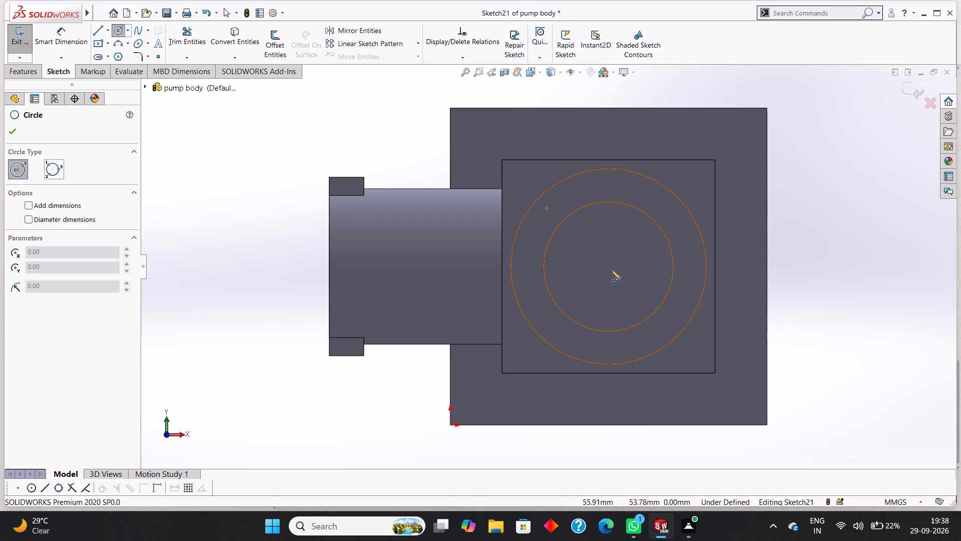
{"action": "key", "text": "Escape"}
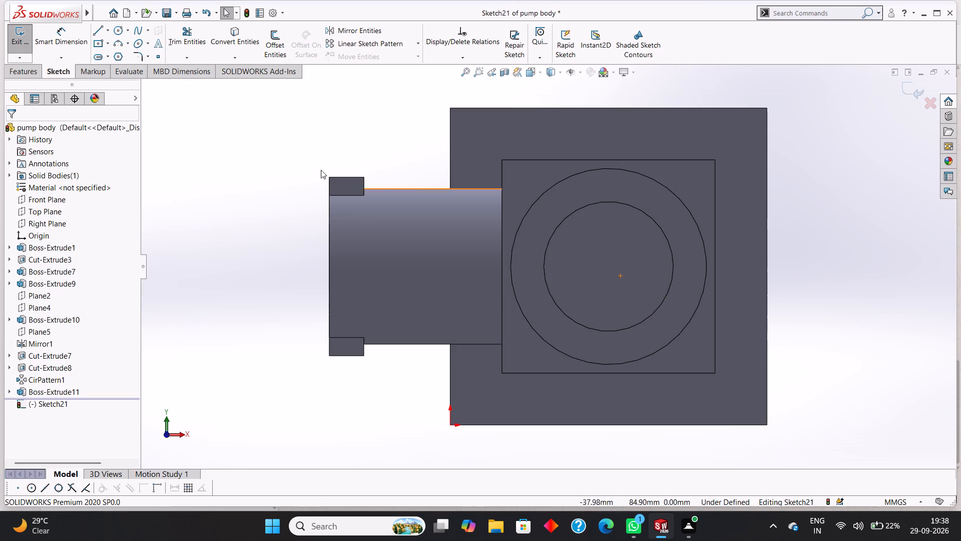
{"action": "left_click", "coordinate": [116, 32]}
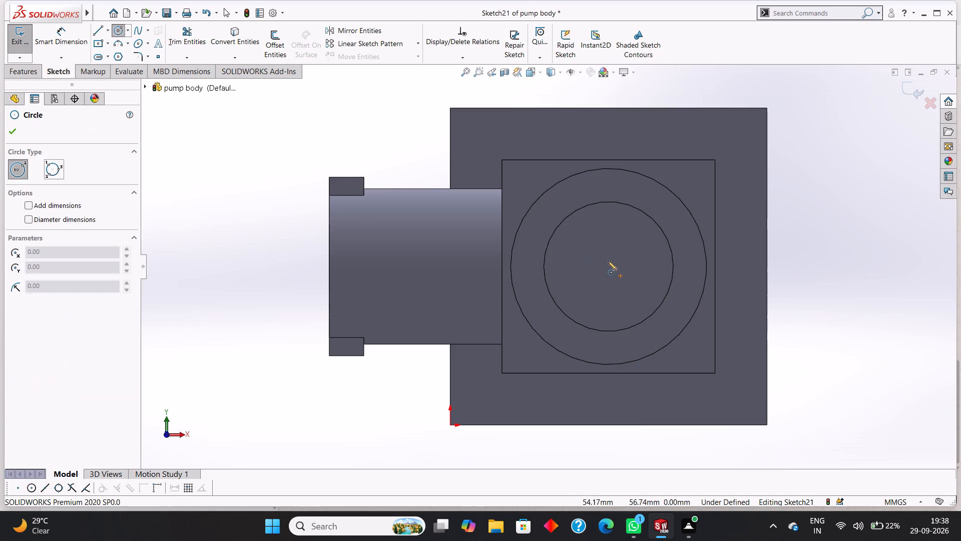
{"action": "left_click_drag", "start_coordinate": [610, 266], "coordinate": [645, 289]}
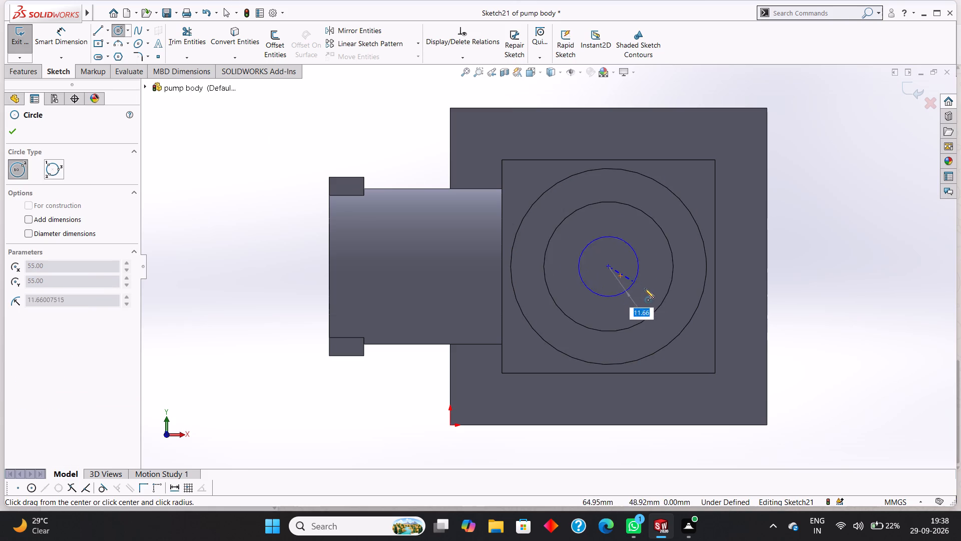
{"action": "left_click_drag", "start_coordinate": [645, 289], "coordinate": [662, 299]}
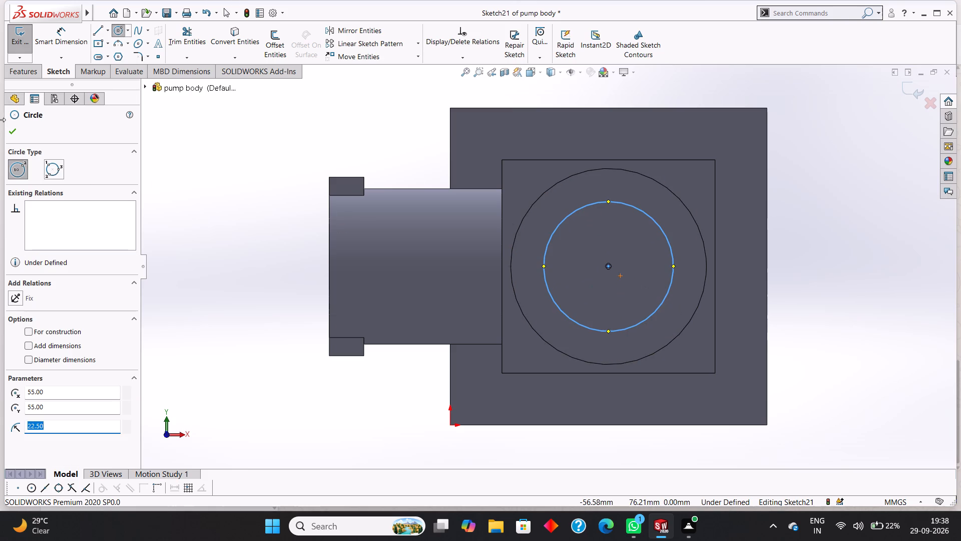
{"action": "left_click", "coordinate": [16, 131]}
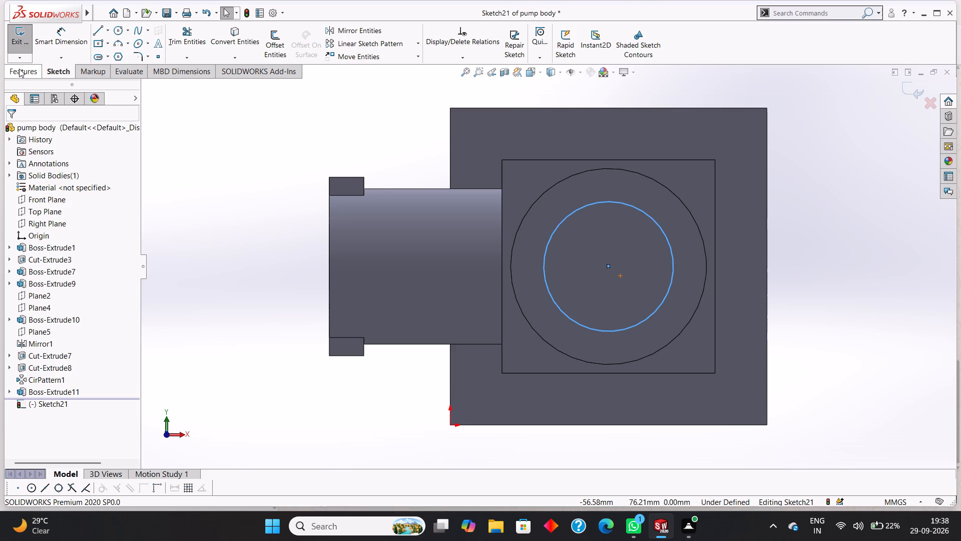
Cut-extrude the circle inside the raised ring as a blind recess 1 mm deep into the block face.
{"action": "left_click", "coordinate": [19, 69]}
{"action": "left_click", "coordinate": [58, 75]}
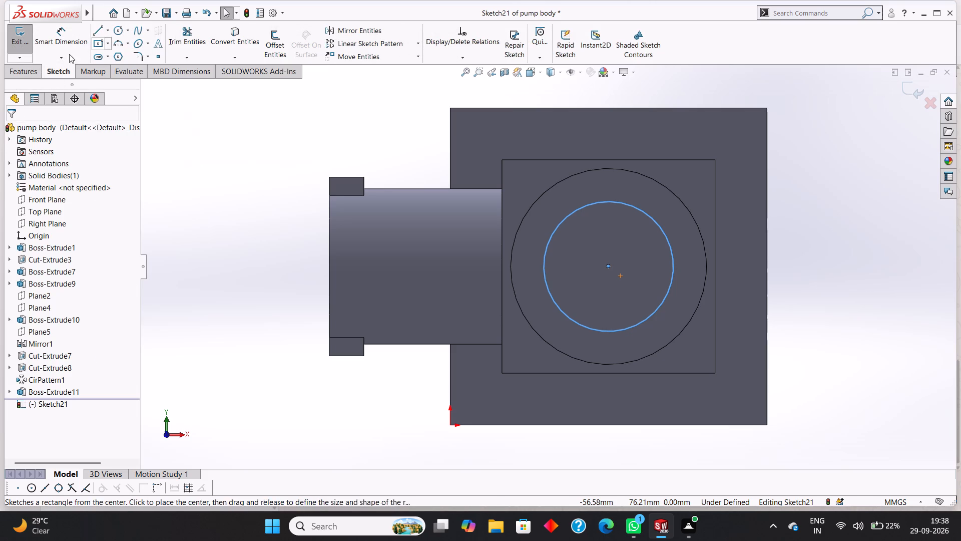
{"action": "left_click", "coordinate": [27, 70]}
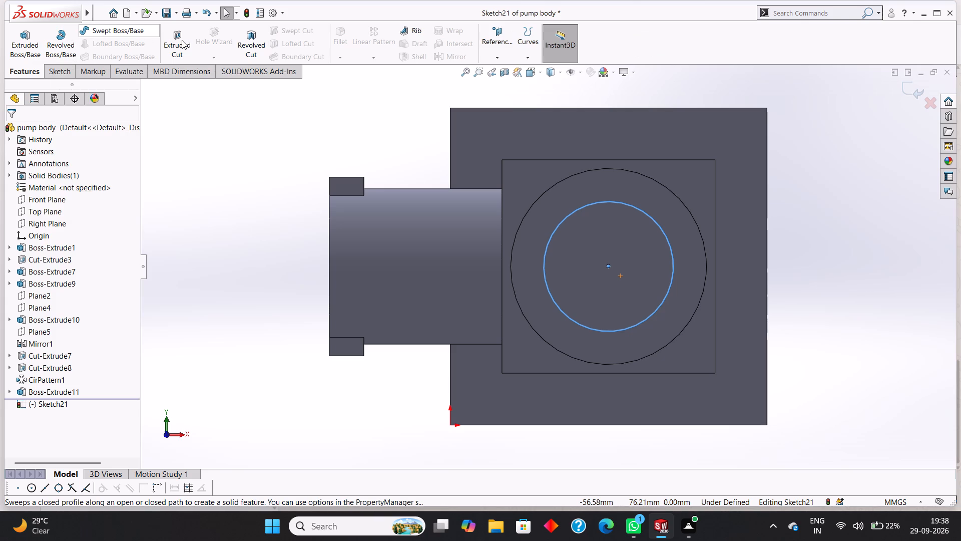
{"action": "left_click", "coordinate": [182, 40]}
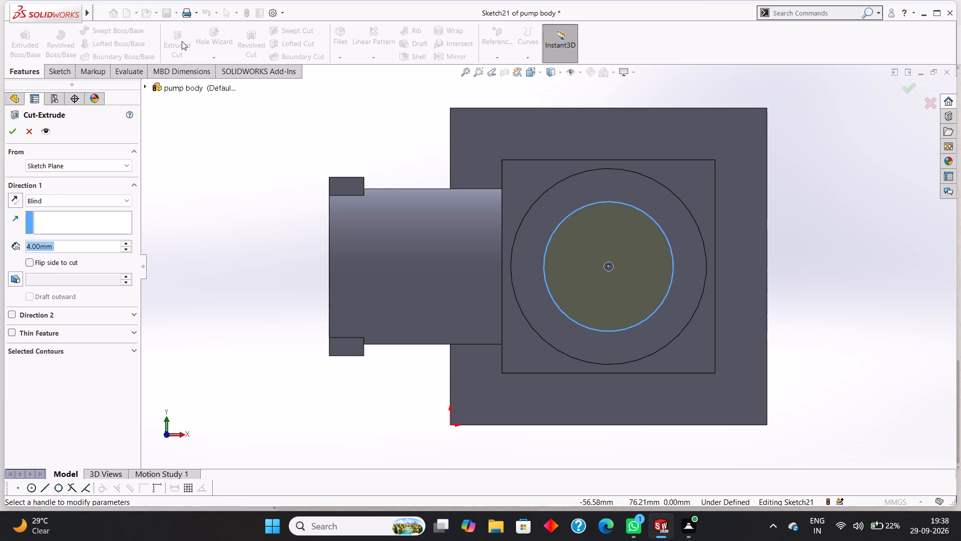
{"action": "key", "text": "1"}
{"action": "key", "text": "Return"}
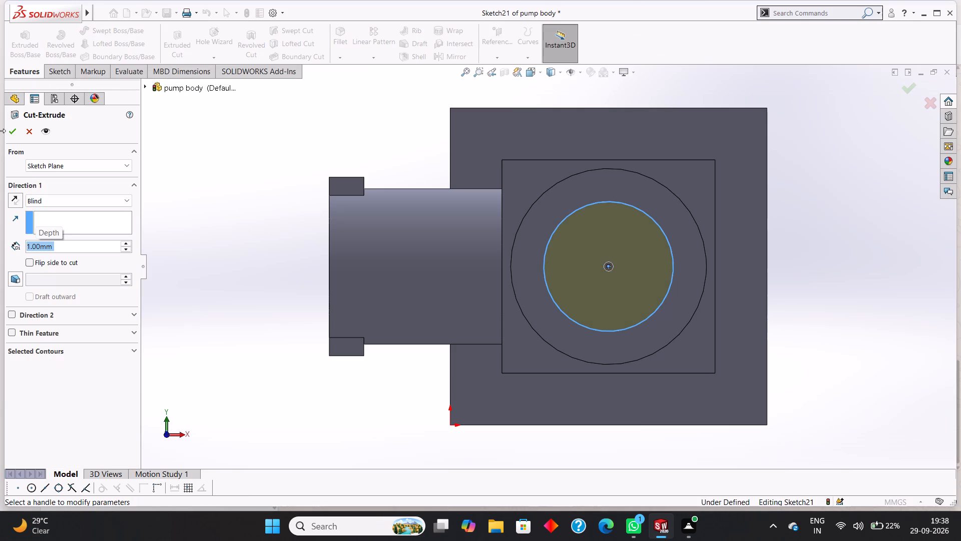
{"action": "left_click", "coordinate": [13, 133]}
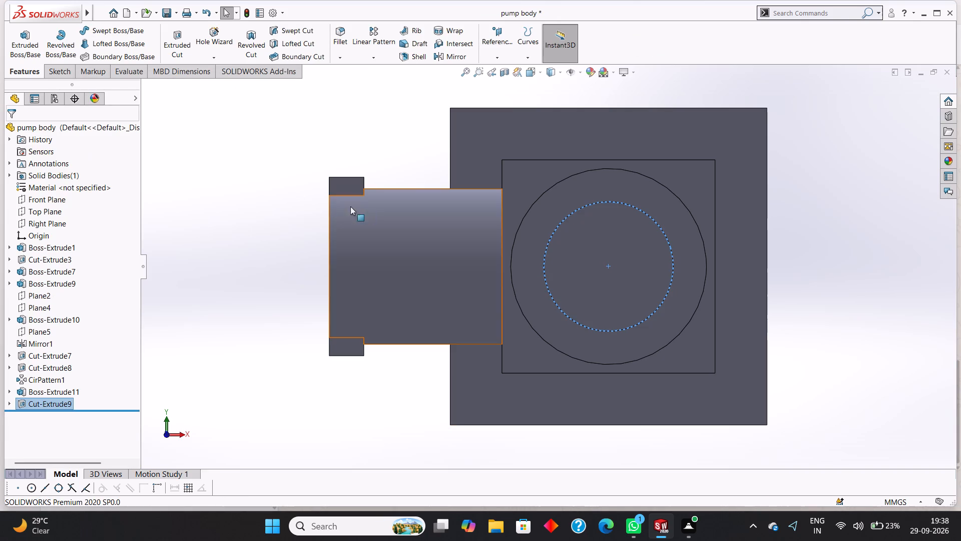
{"action": "left_click", "coordinate": [316, 125]}
{"action": "middle_click_drag", "start_coordinate": [413, 152], "coordinate": [405, 100]}
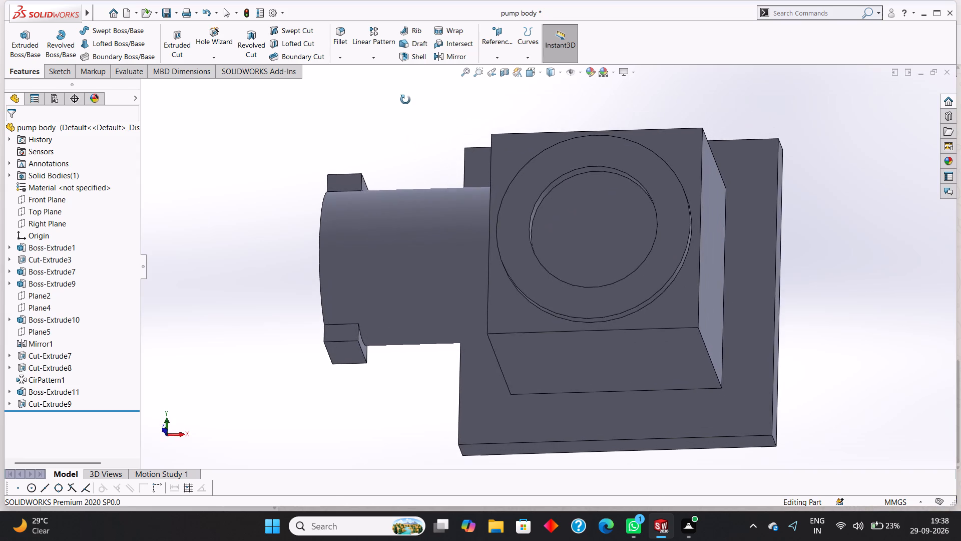
{"action": "middle_click_drag", "start_coordinate": [405, 100], "coordinate": [415, 53]}
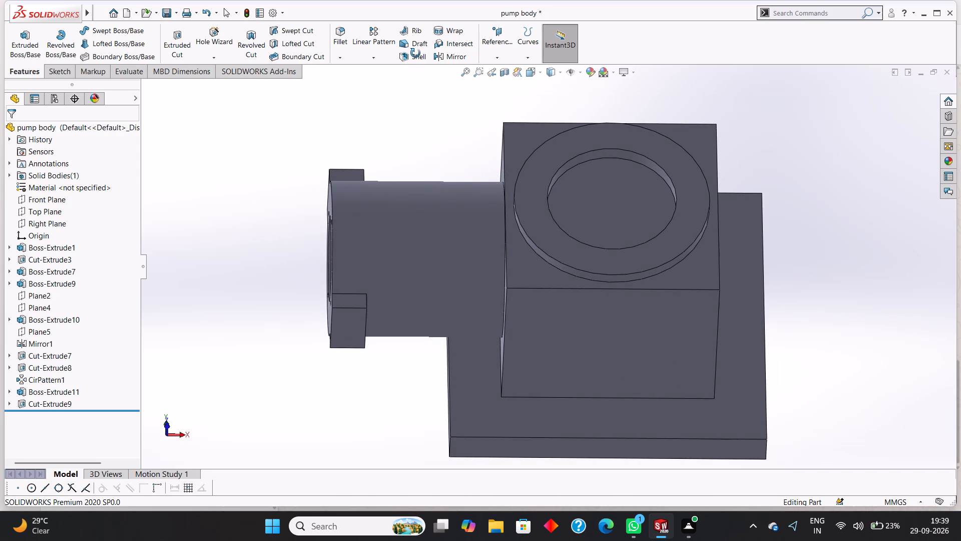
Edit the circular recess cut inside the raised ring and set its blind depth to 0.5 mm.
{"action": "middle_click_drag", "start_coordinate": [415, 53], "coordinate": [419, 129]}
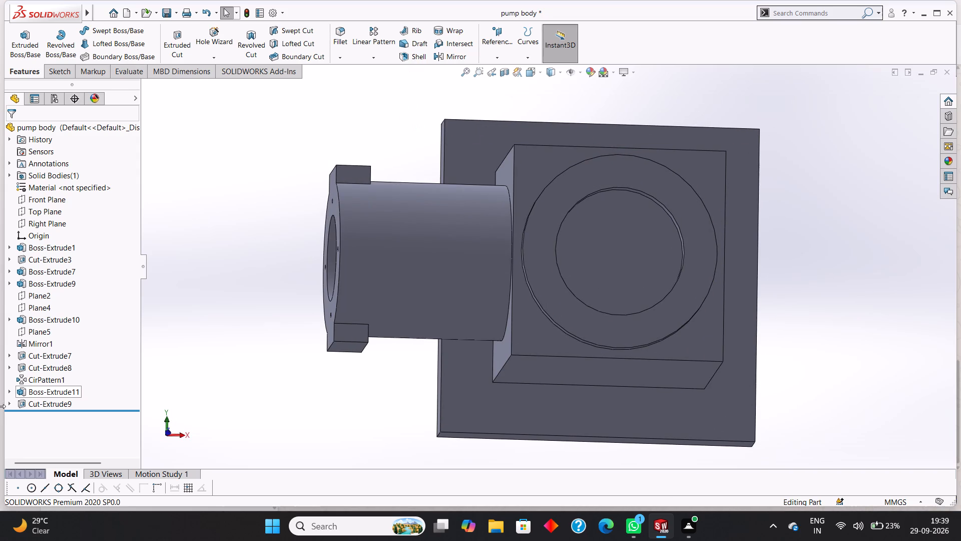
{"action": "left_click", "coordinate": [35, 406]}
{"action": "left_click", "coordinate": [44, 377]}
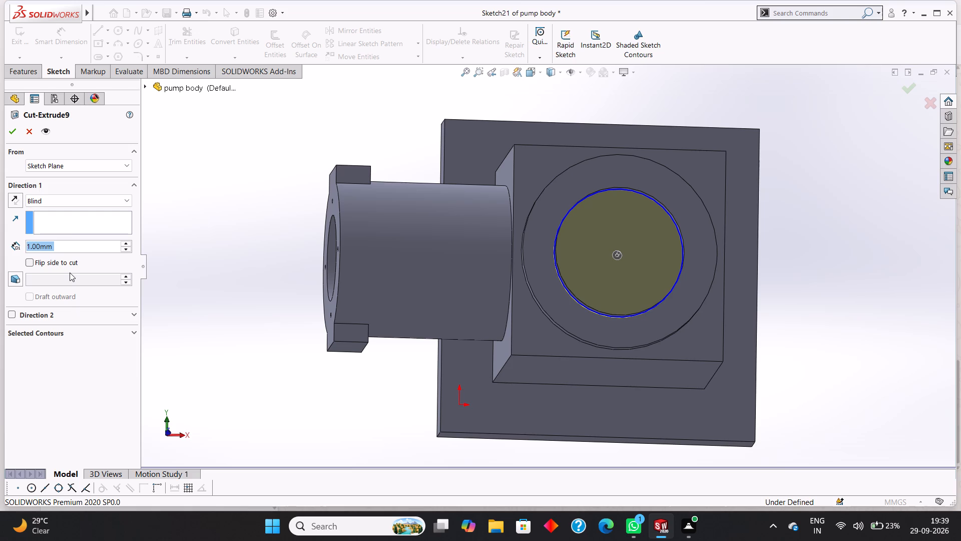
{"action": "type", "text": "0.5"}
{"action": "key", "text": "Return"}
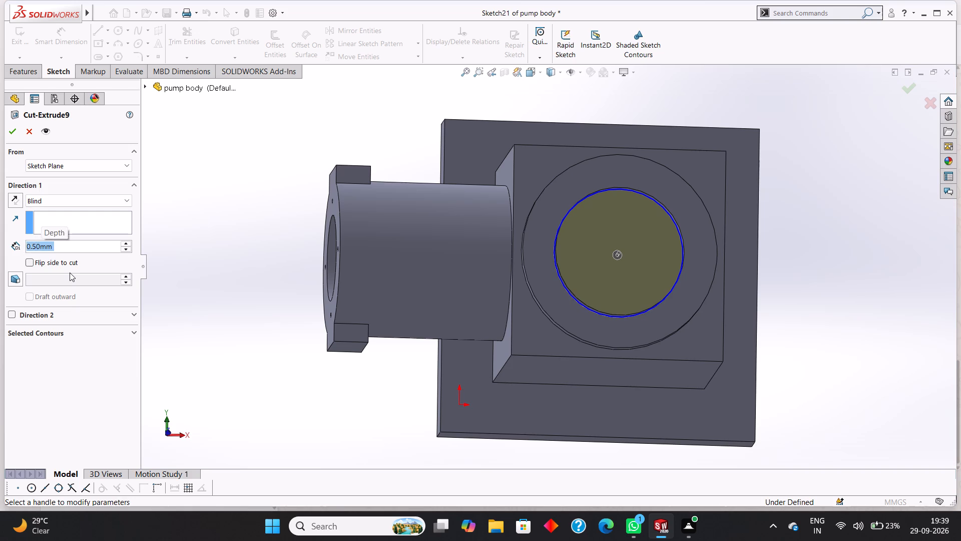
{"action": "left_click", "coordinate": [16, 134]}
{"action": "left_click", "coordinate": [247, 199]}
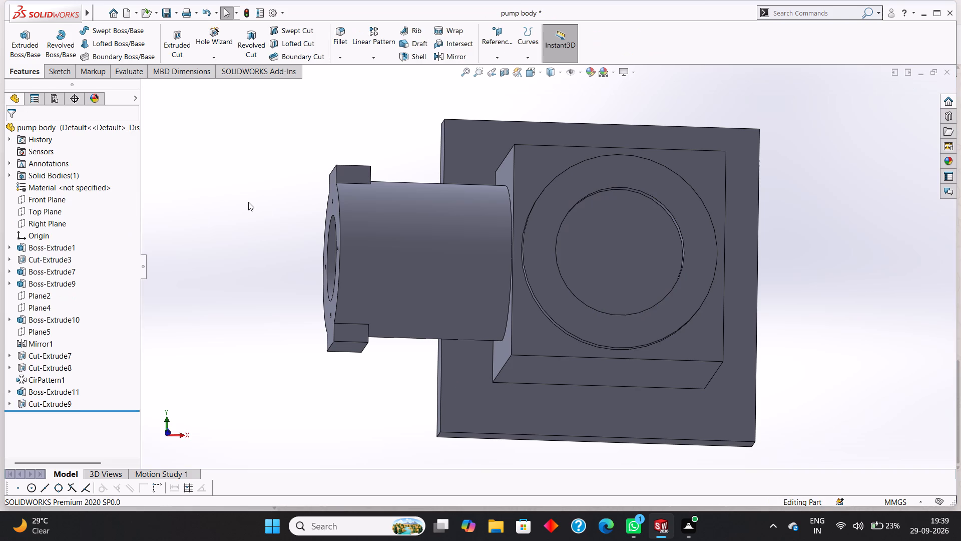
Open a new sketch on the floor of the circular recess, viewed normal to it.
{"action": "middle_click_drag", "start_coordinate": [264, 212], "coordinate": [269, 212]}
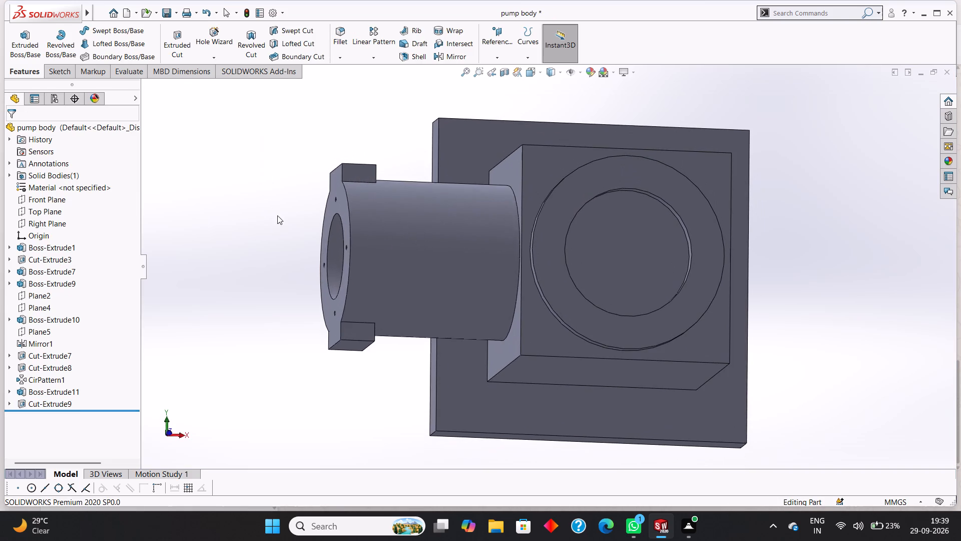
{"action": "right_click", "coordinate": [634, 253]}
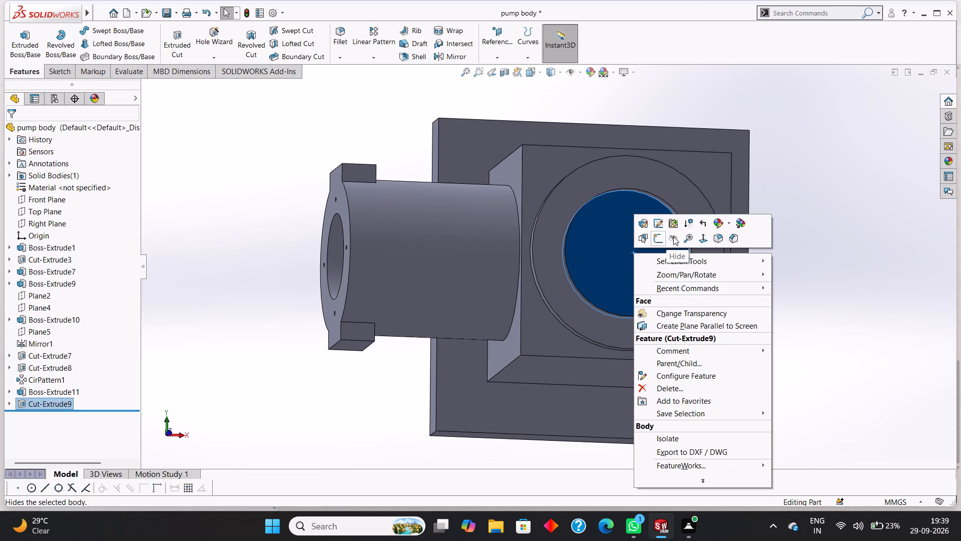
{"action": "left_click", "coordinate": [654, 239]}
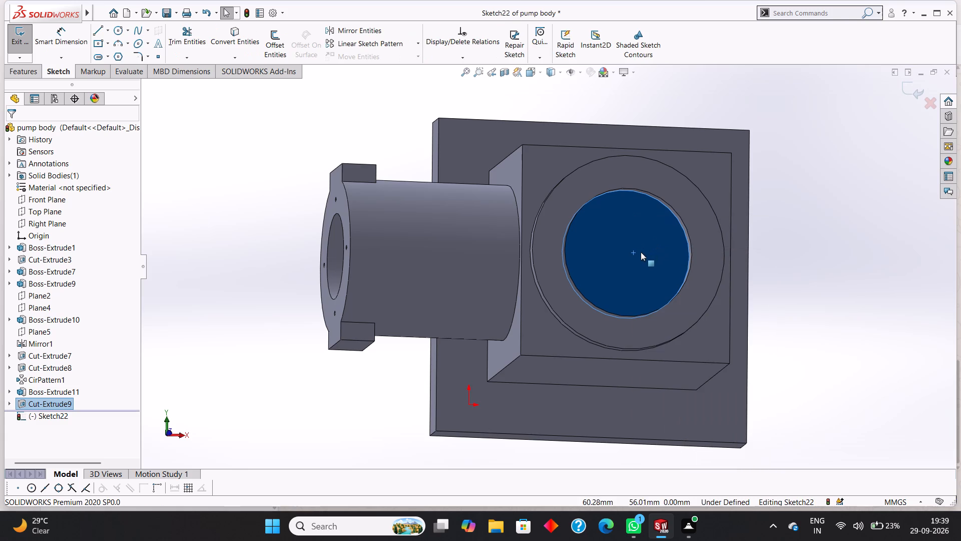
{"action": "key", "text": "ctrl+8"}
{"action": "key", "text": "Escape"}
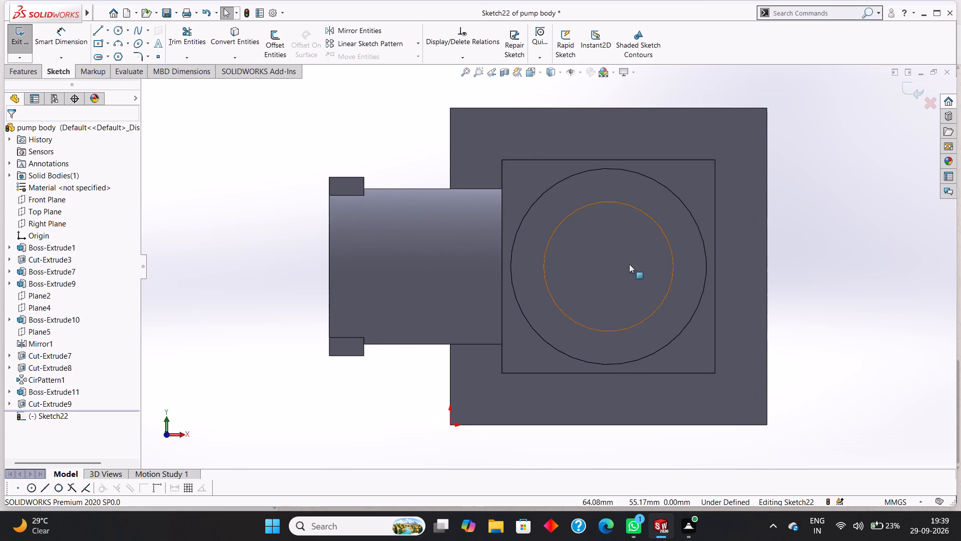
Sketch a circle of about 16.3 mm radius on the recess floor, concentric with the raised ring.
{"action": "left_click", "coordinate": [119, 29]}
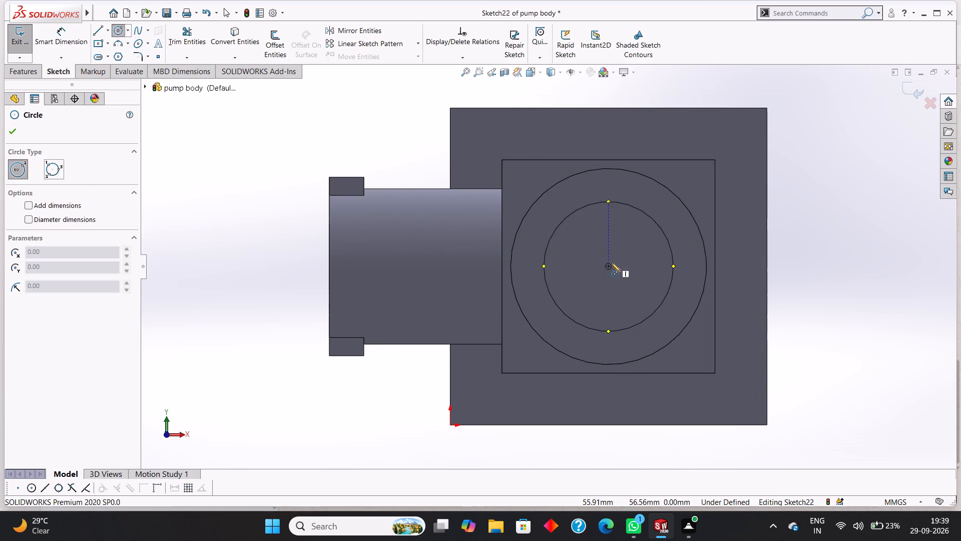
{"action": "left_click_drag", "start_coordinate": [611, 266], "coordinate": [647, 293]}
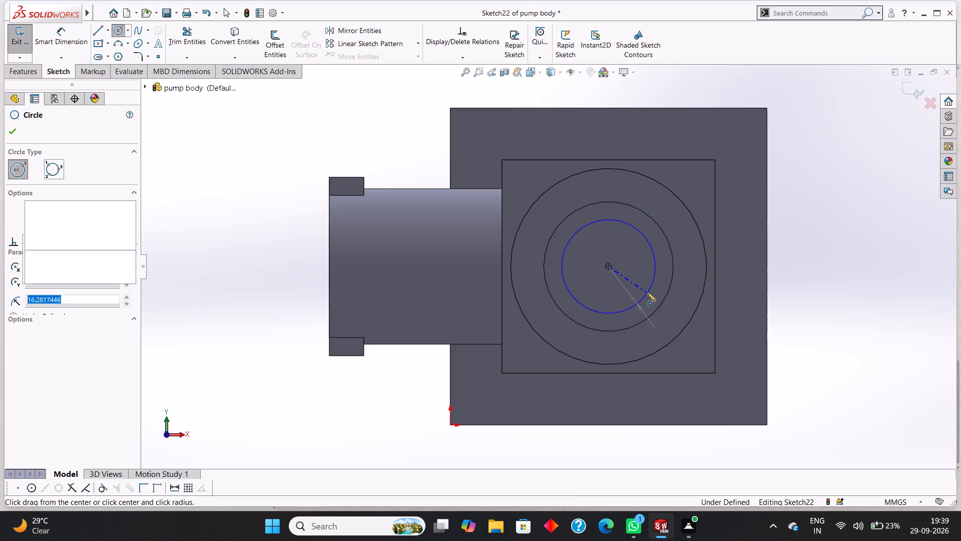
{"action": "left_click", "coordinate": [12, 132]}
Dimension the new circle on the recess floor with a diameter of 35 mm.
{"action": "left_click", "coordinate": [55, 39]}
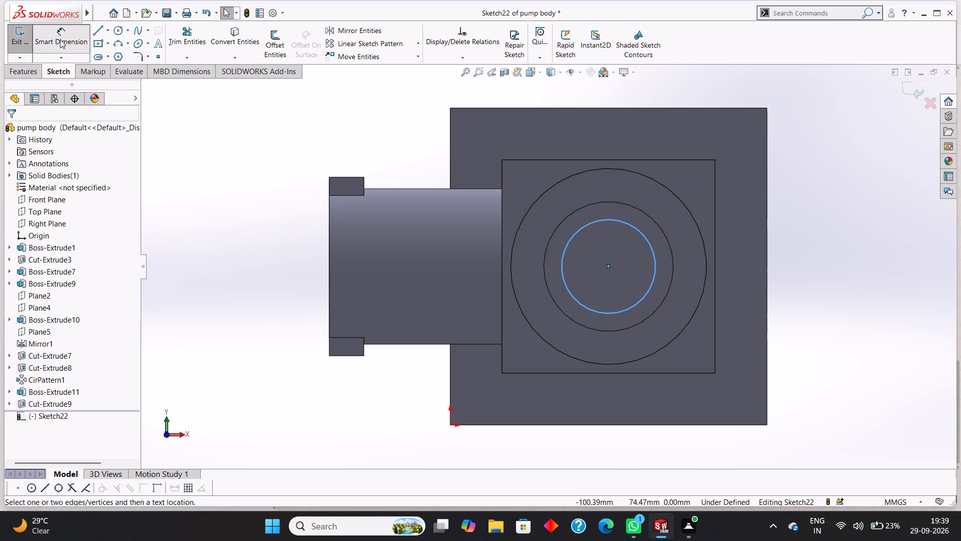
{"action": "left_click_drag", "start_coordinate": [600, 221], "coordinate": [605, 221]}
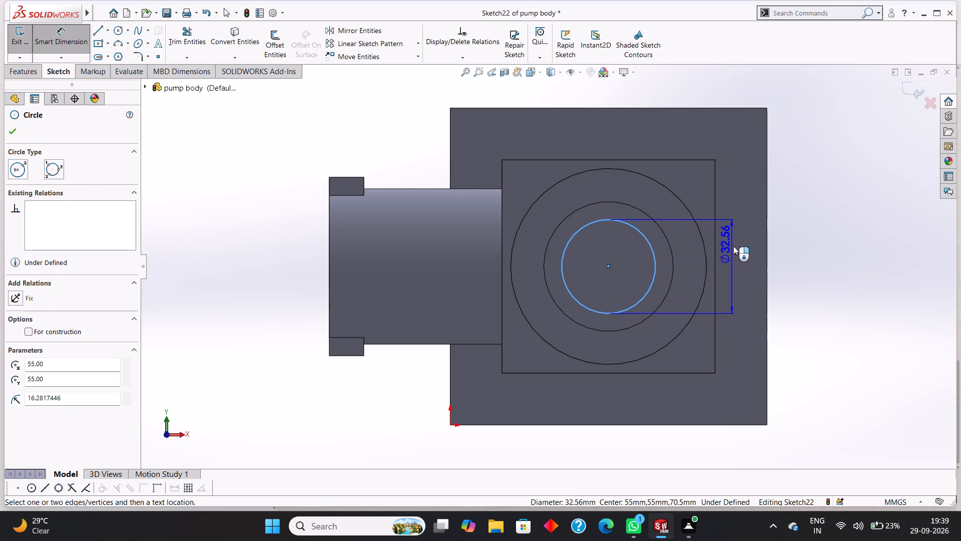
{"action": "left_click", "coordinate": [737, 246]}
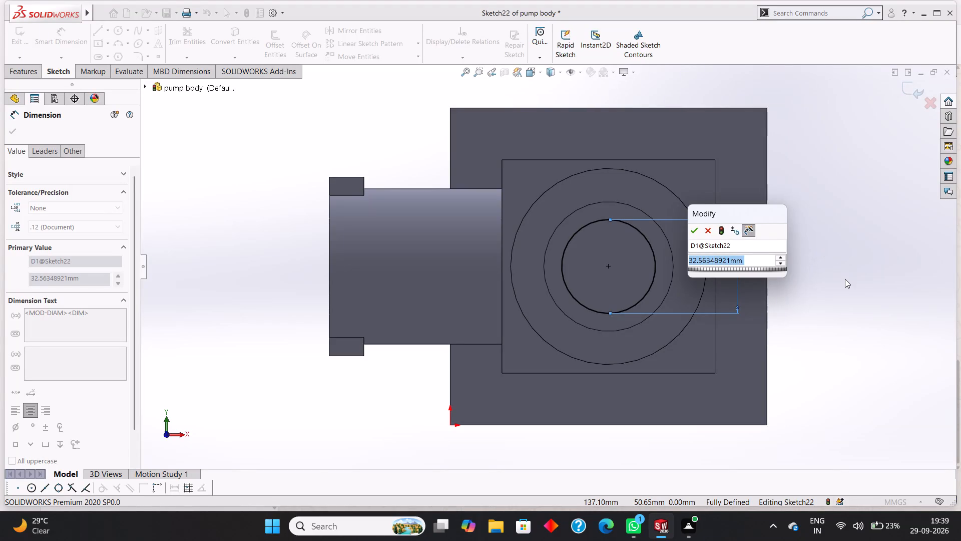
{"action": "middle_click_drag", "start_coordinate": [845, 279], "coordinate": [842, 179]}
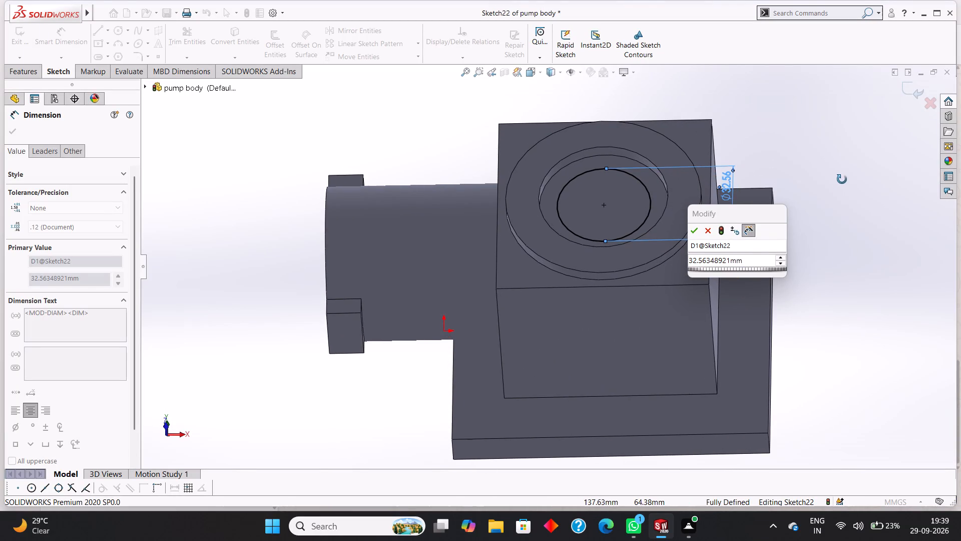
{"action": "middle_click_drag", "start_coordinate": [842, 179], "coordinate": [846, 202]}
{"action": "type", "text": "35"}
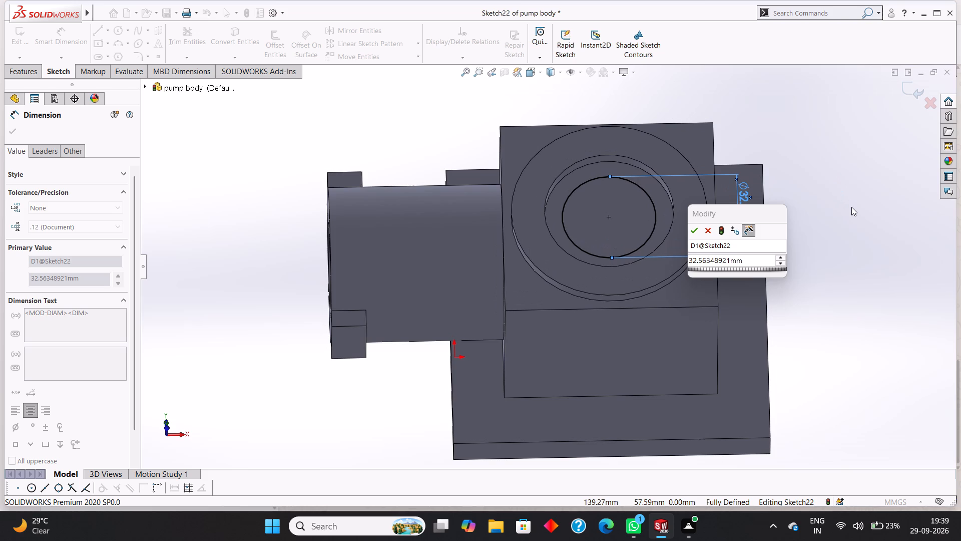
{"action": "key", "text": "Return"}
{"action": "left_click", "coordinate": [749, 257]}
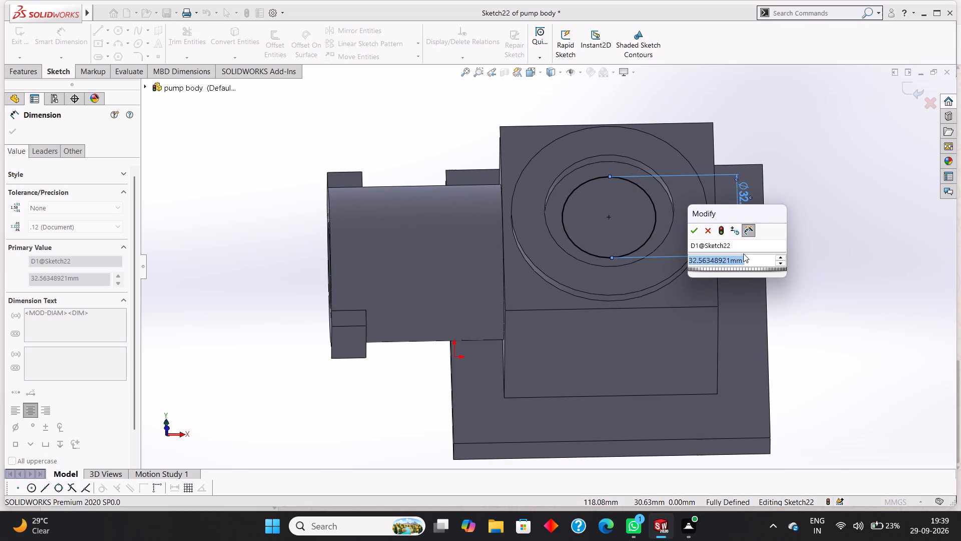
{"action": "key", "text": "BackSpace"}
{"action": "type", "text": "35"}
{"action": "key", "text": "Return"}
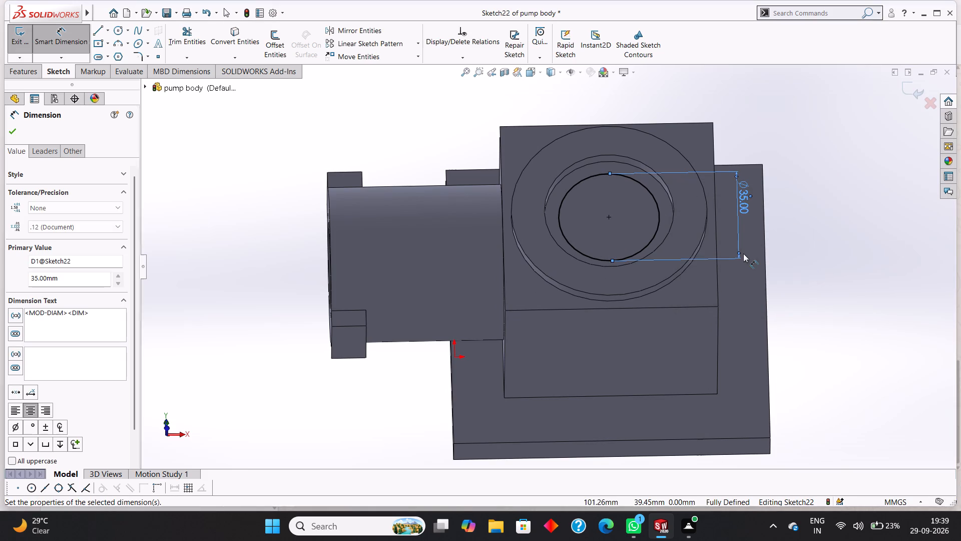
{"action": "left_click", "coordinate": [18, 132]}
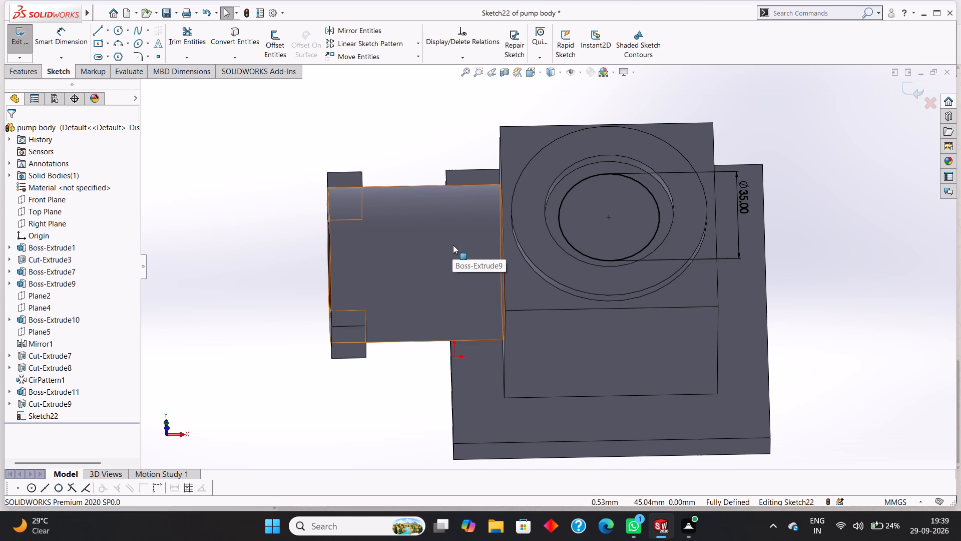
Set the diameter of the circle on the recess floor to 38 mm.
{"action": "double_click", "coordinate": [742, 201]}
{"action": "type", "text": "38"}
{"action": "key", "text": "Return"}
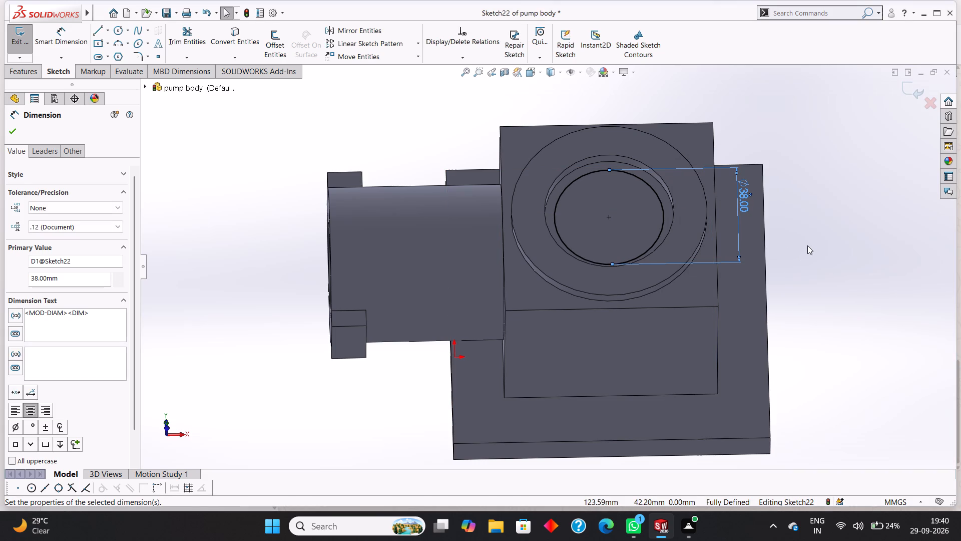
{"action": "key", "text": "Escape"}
Undo the recess-floor circle and its sketch, then the recess cut, returning to the recess's own sketch.
{"action": "key", "text": "ctrl+z"}
{"action": "key", "text": "ctrl+z"}
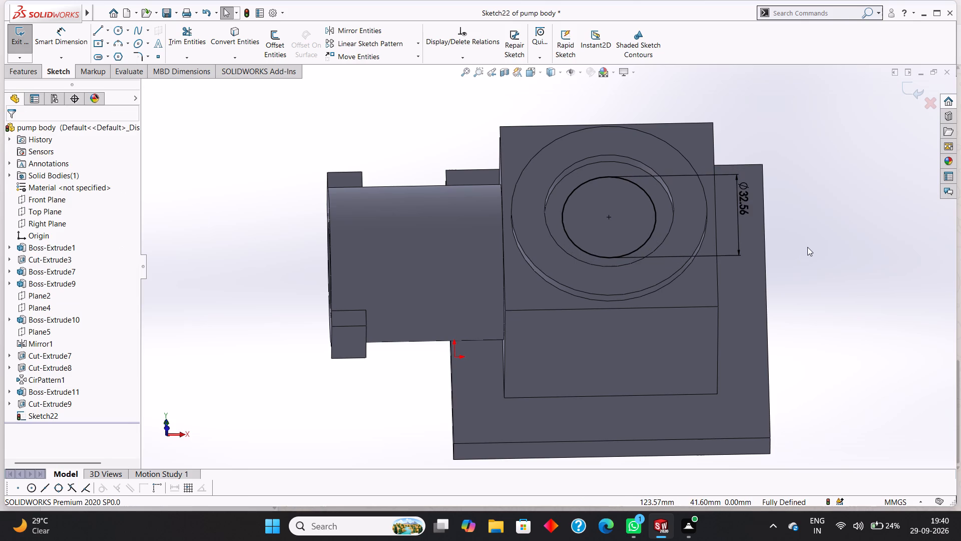
{"action": "key", "text": "ctrl+z"}
{"action": "key", "text": "ctrl+z"}
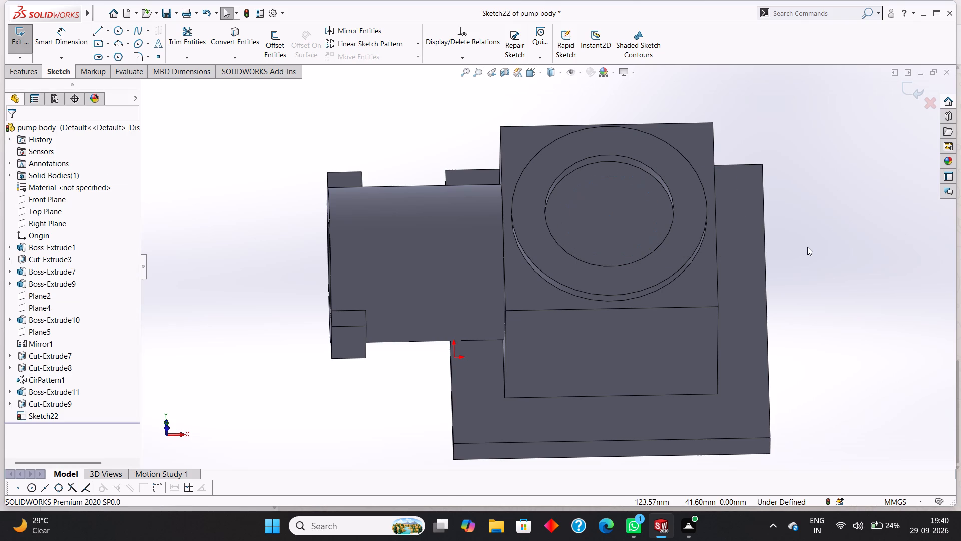
{"action": "key", "text": "ctrl+z"}
{"action": "key", "text": "ctrl+z"}
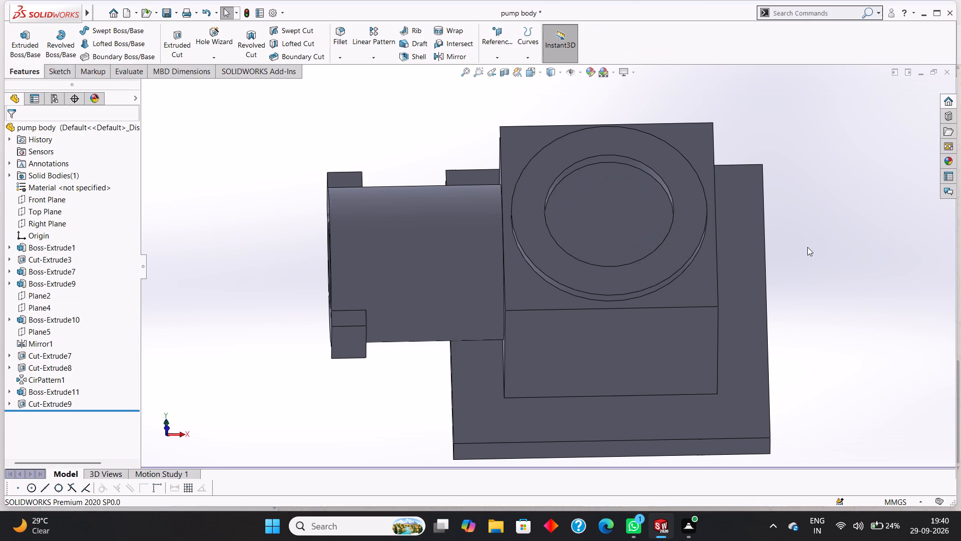
{"action": "key", "text": "ctrl+z"}
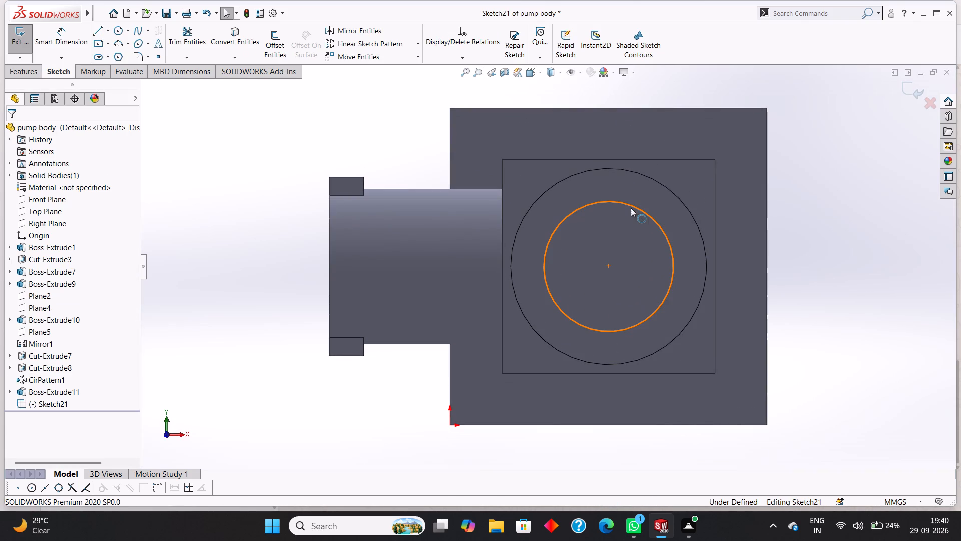
Dimension the recess sketch's circle inside the raised ring with a diameter of 38 mm.
{"action": "left_click", "coordinate": [627, 205]}
{"action": "key", "text": "Escape"}
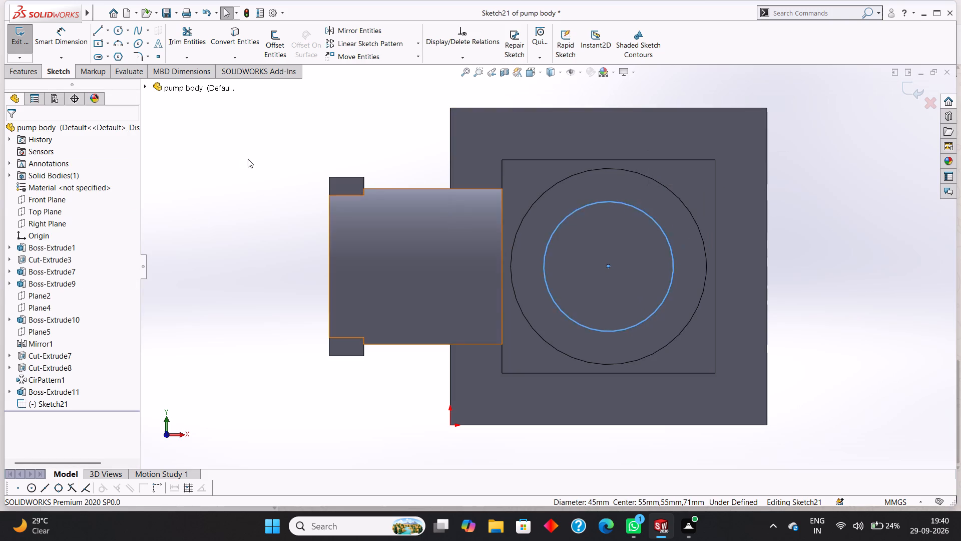
{"action": "left_click", "coordinate": [65, 36]}
{"action": "left_click", "coordinate": [644, 213]}
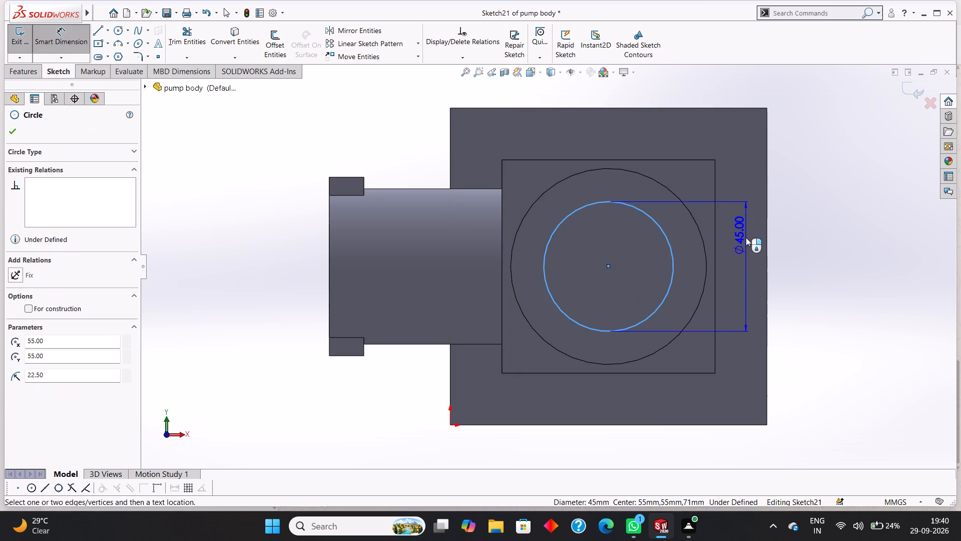
{"action": "left_click", "coordinate": [746, 237]}
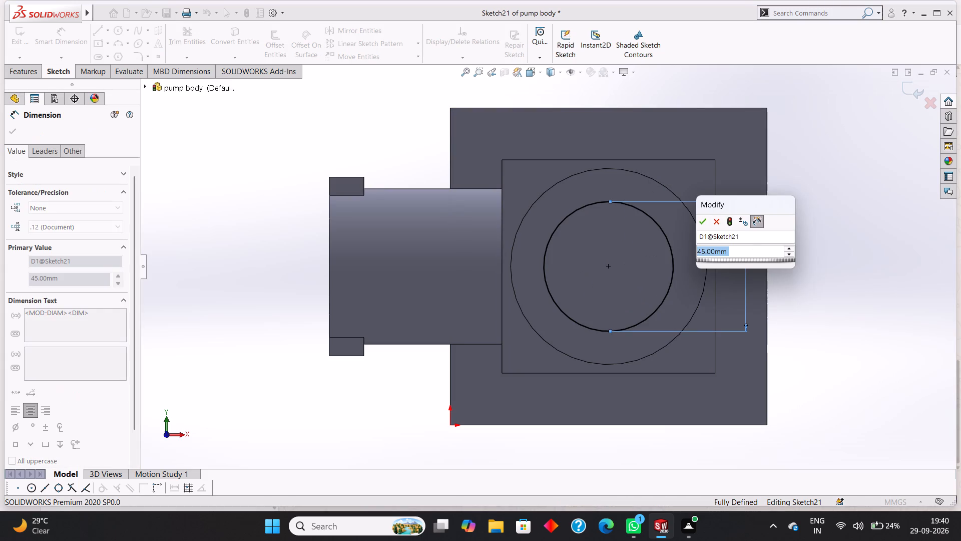
{"action": "type", "text": "35"}
{"action": "key", "text": "BackSpace"}
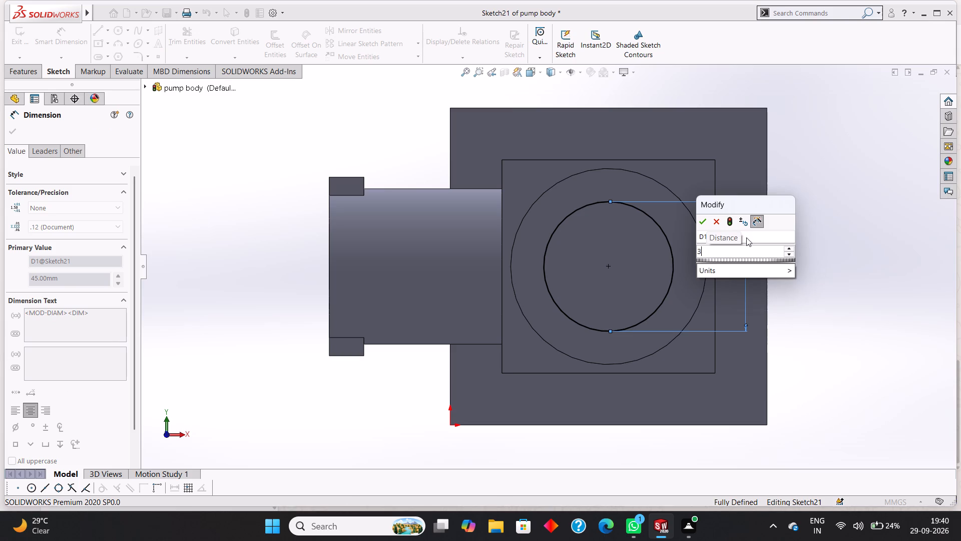
{"action": "key", "text": "8"}
{"action": "key", "text": "Return"}
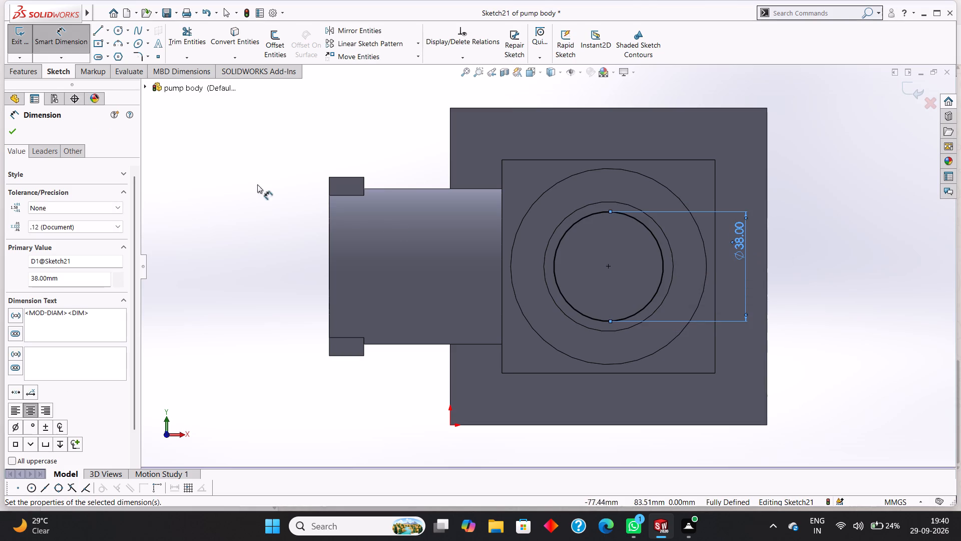
Undo the last diameter change of the recess sketch's circle.
{"action": "middle_click_drag", "start_coordinate": [837, 287], "coordinate": [841, 155]}
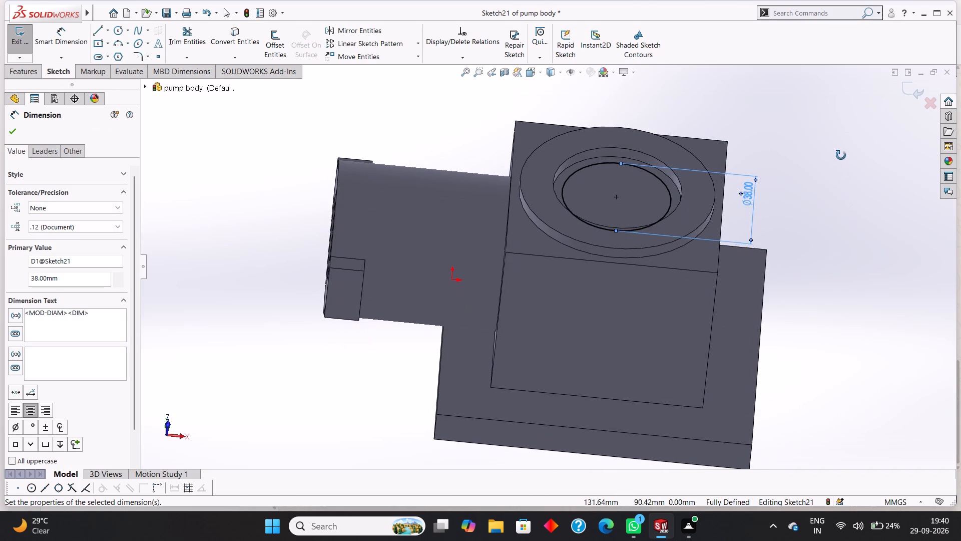
{"action": "middle_click_drag", "start_coordinate": [841, 155], "coordinate": [843, 140]}
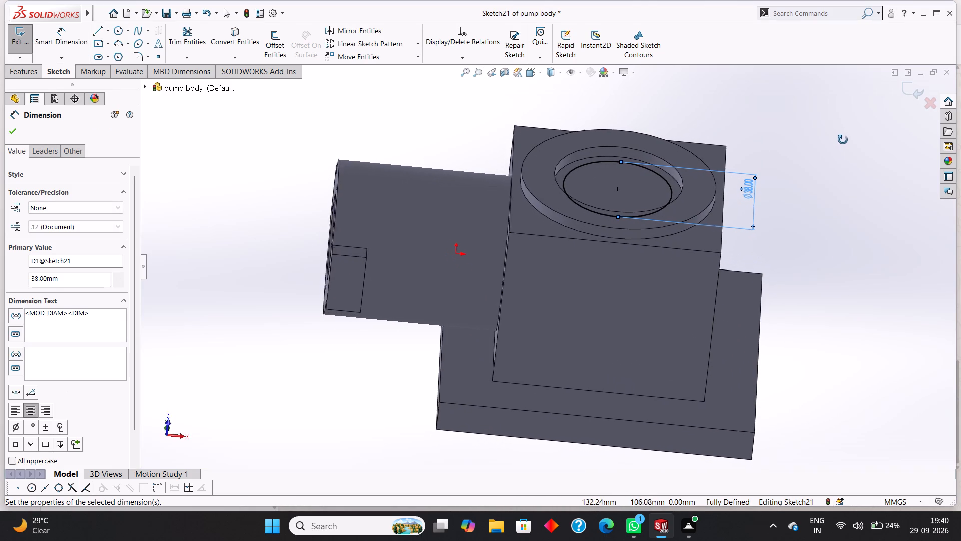
{"action": "middle_click_drag", "start_coordinate": [843, 140], "coordinate": [852, 216]}
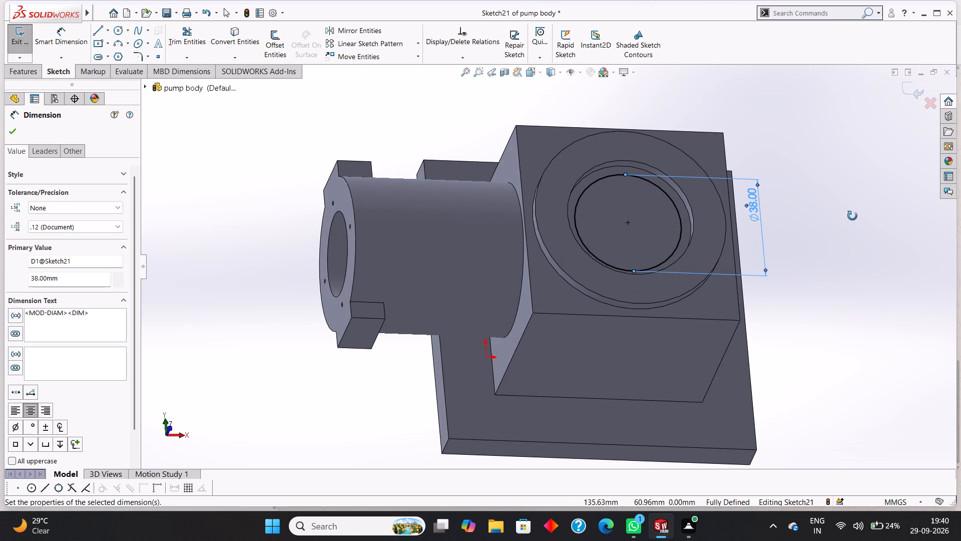
{"action": "middle_click_drag", "start_coordinate": [852, 216], "coordinate": [848, 189]}
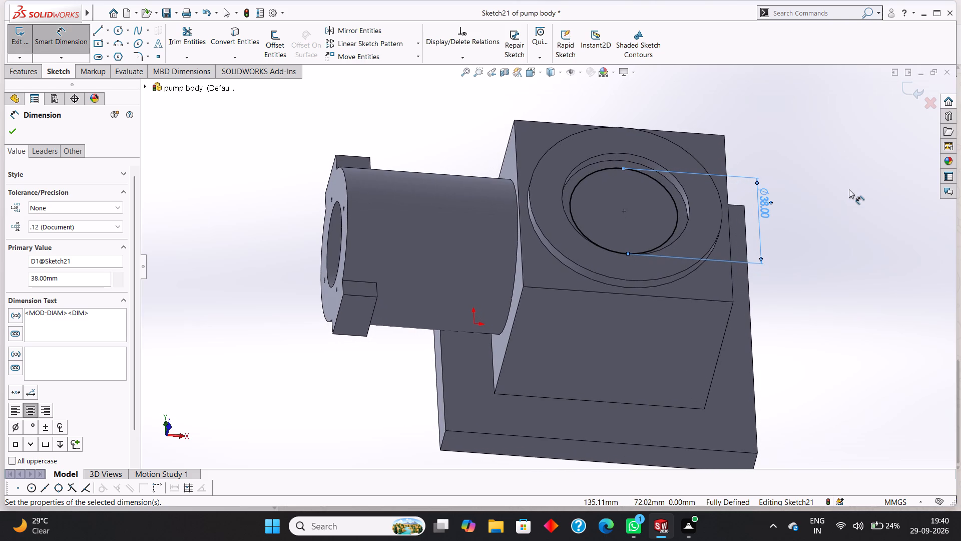
{"action": "middle_click_drag", "start_coordinate": [880, 208], "coordinate": [888, 210]}
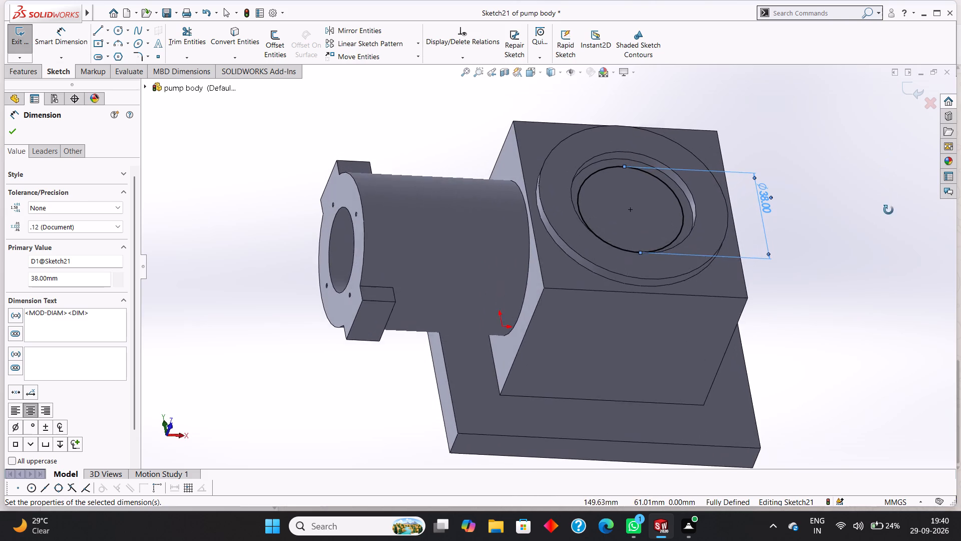
{"action": "middle_click_drag", "start_coordinate": [888, 210], "coordinate": [886, 222]}
{"action": "key", "text": "Escape"}
{"action": "key", "text": "ctrl+z"}
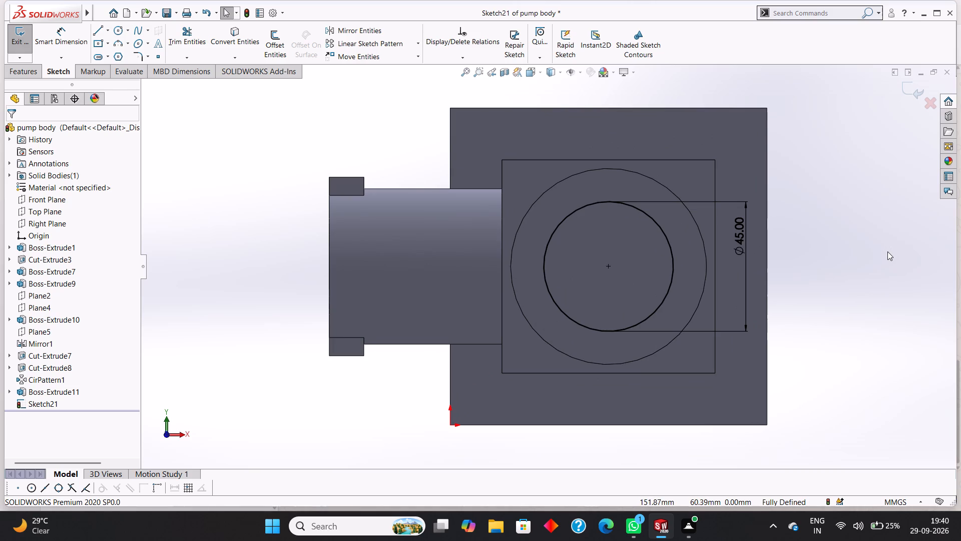
Undo the recess circle and its sketch, plus the raised ring's extrusion, returning to the ring's own sketch.
{"action": "middle_click_drag", "start_coordinate": [865, 259], "coordinate": [872, 230]}
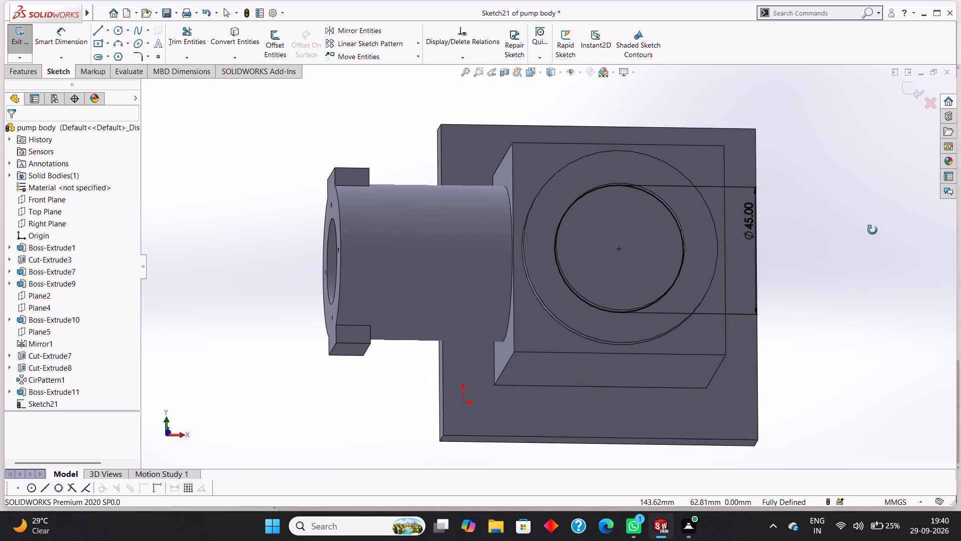
{"action": "middle_click_drag", "start_coordinate": [872, 230], "coordinate": [868, 227]}
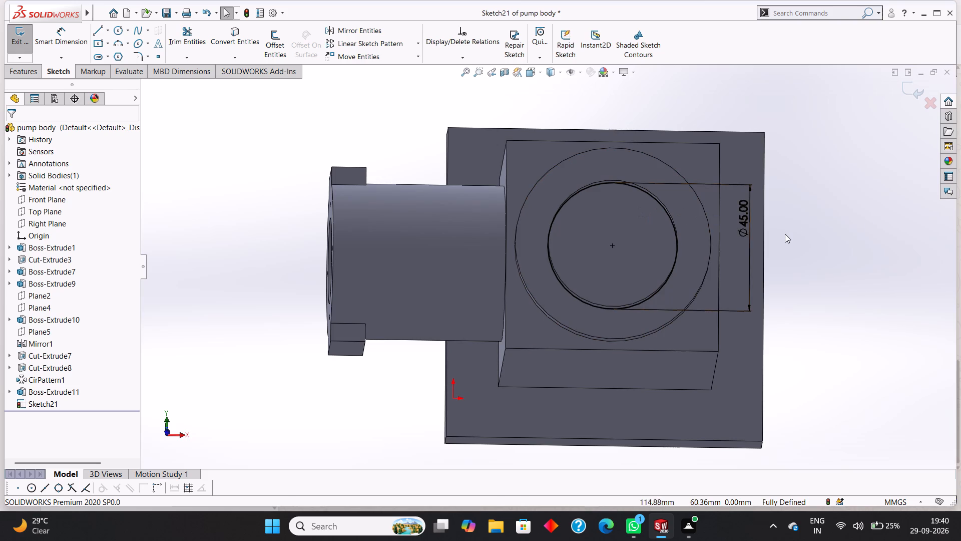
{"action": "key", "text": "ctrl+z"}
{"action": "key", "text": "ctrl+z"}
{"action": "key", "text": "ctrl+z"}
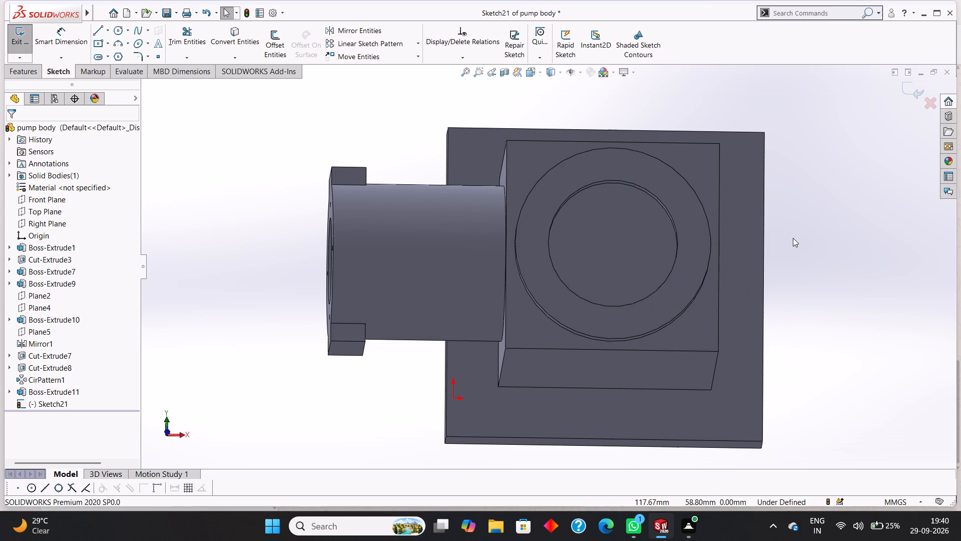
{"action": "key", "text": "ctrl+z"}
{"action": "key", "text": "ctrl+z"}
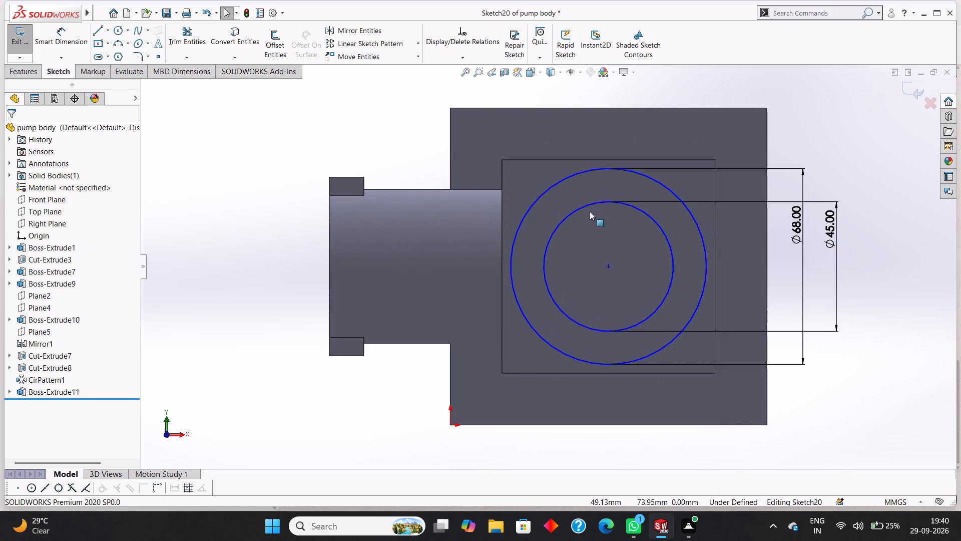
Set the diameter of the ring sketch's inner circle to 38 mm.
{"action": "double_click", "coordinate": [826, 227]}
{"action": "key", "text": "3"}
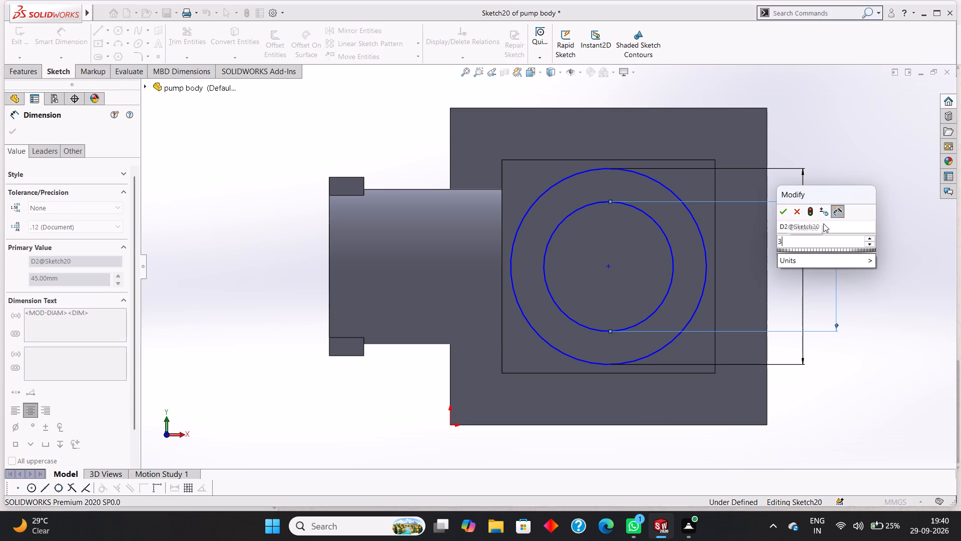
{"action": "key", "text": "8"}
{"action": "key", "text": "Return"}
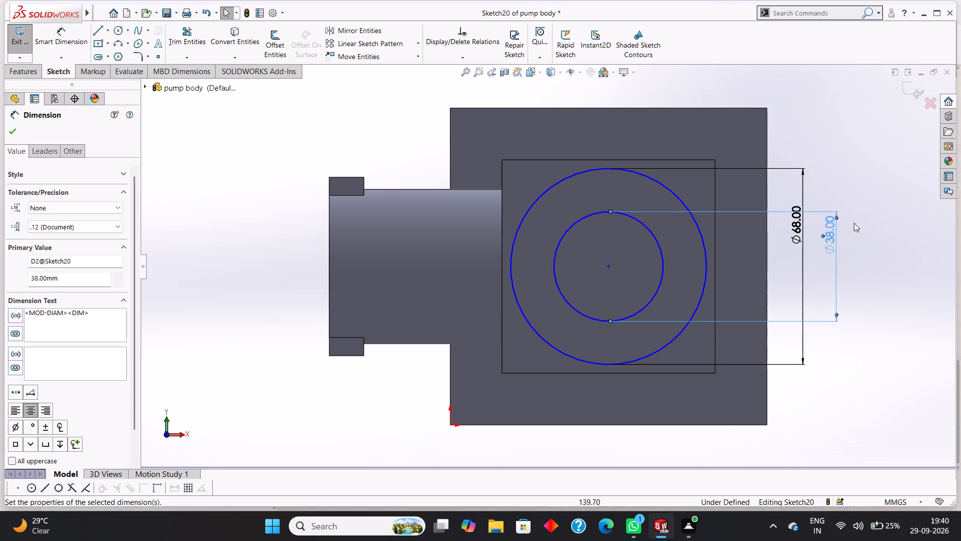
{"action": "left_click", "coordinate": [14, 136]}
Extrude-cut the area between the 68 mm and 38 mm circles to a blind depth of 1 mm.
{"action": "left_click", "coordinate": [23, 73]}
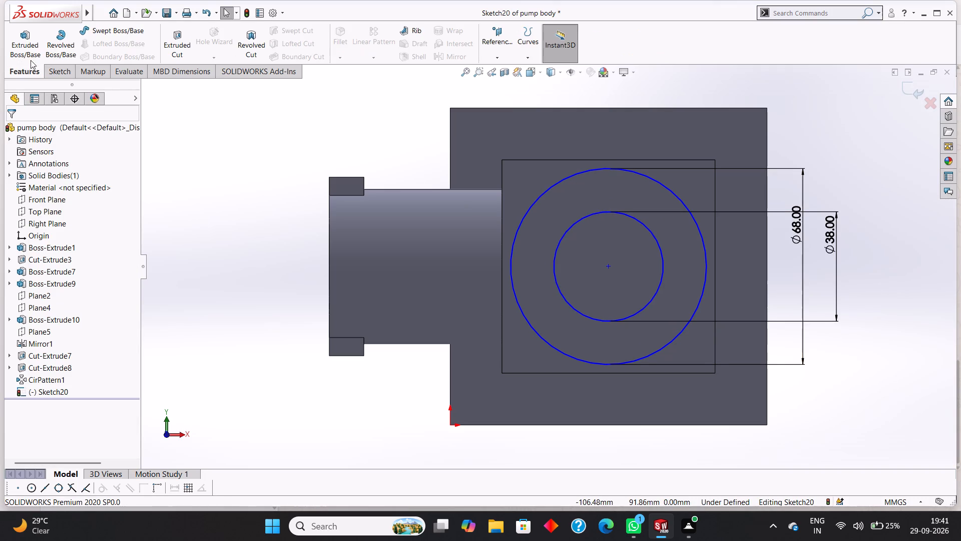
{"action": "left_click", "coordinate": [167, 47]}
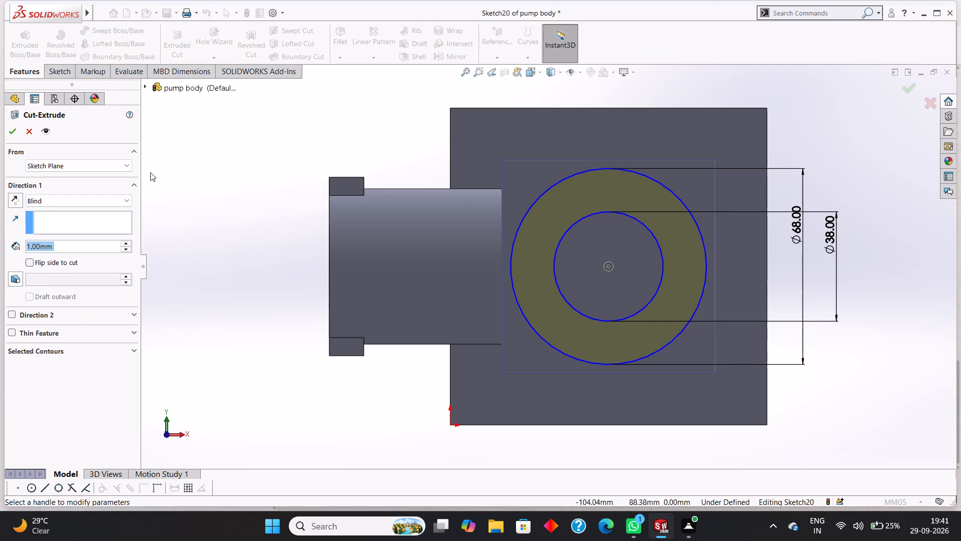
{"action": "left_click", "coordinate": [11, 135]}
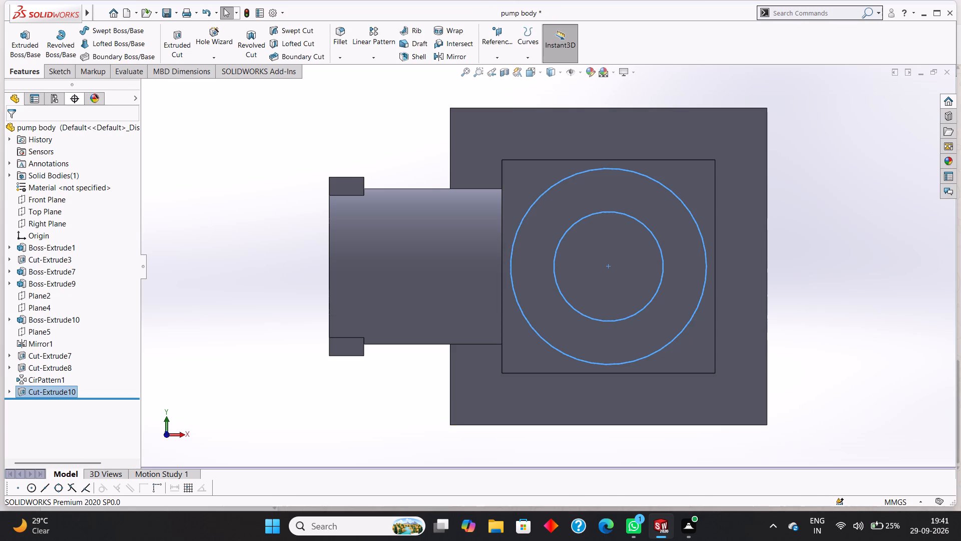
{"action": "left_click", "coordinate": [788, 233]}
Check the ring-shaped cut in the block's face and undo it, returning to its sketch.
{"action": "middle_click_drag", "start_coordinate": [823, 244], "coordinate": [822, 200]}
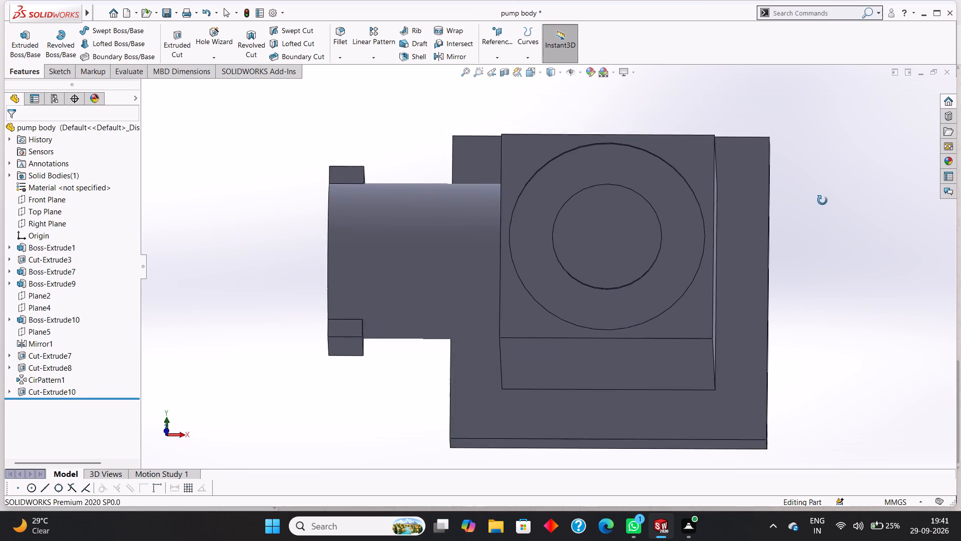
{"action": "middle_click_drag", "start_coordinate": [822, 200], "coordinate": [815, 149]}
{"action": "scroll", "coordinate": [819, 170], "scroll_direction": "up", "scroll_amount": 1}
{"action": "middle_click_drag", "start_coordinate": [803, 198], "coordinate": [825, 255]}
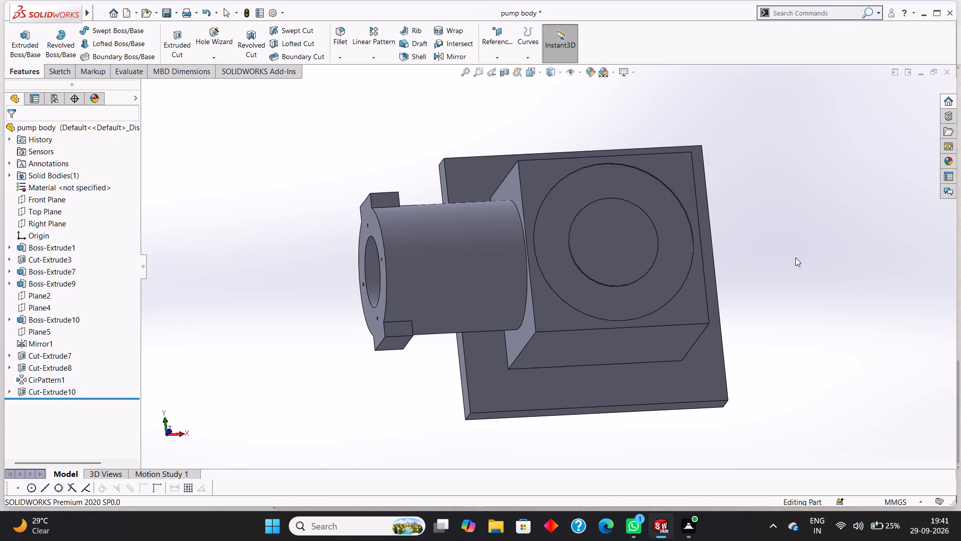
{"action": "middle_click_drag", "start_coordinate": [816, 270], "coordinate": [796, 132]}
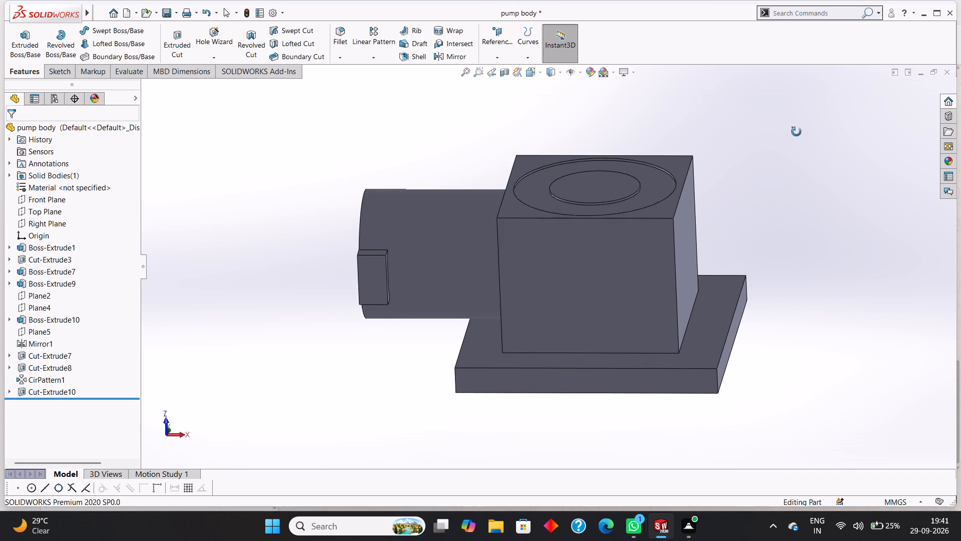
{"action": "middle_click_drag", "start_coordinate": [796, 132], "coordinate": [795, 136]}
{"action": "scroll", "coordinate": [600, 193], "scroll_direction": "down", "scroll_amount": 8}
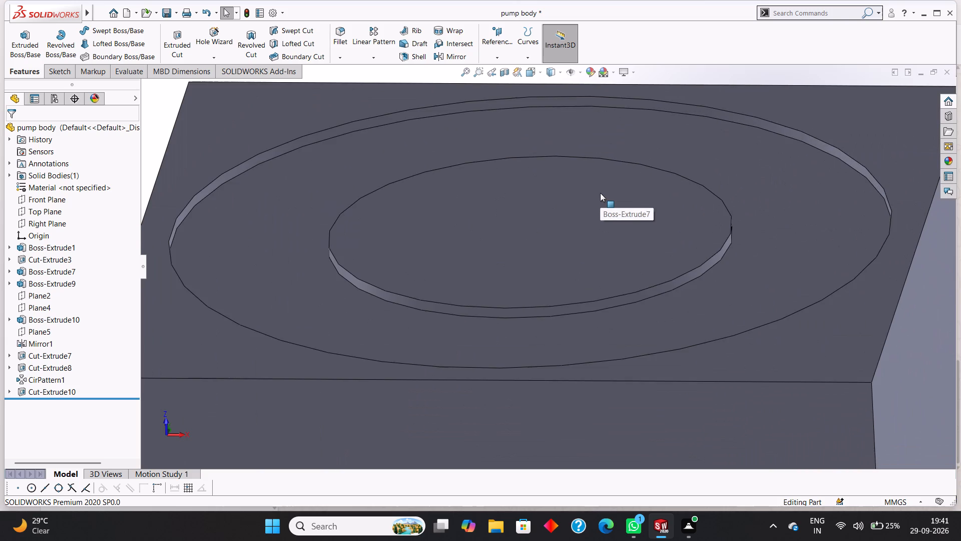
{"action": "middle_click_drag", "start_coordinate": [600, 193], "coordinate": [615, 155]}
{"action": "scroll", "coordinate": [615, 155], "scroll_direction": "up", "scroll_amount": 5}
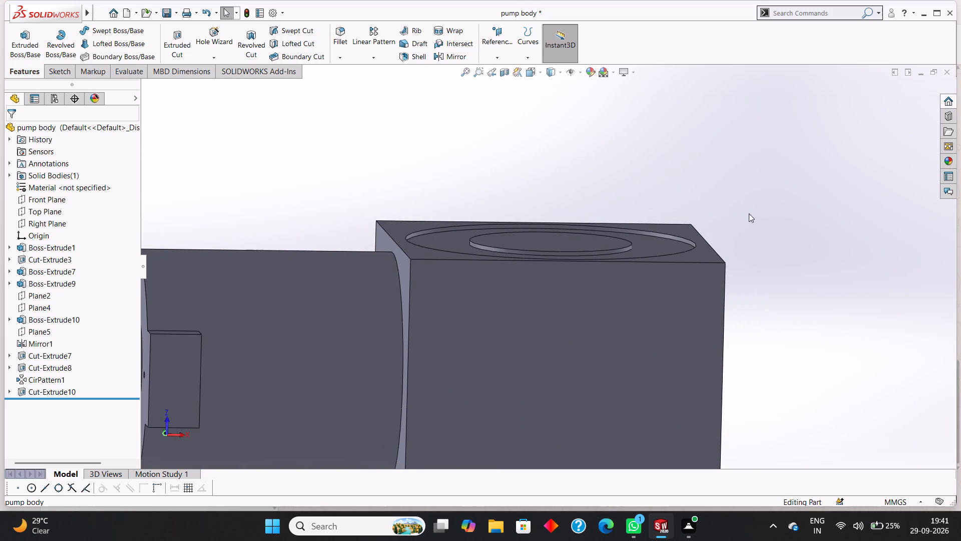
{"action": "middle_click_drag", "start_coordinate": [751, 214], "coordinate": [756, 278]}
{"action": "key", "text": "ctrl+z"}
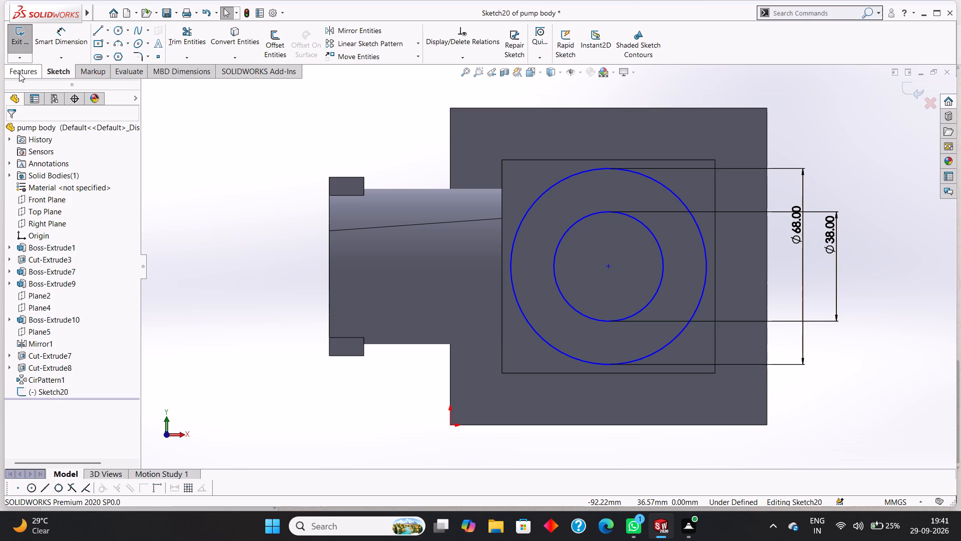
Extrude the ring profile as a 4 mm blind boss on the block's face, merged with the body.
{"action": "left_click", "coordinate": [19, 73]}
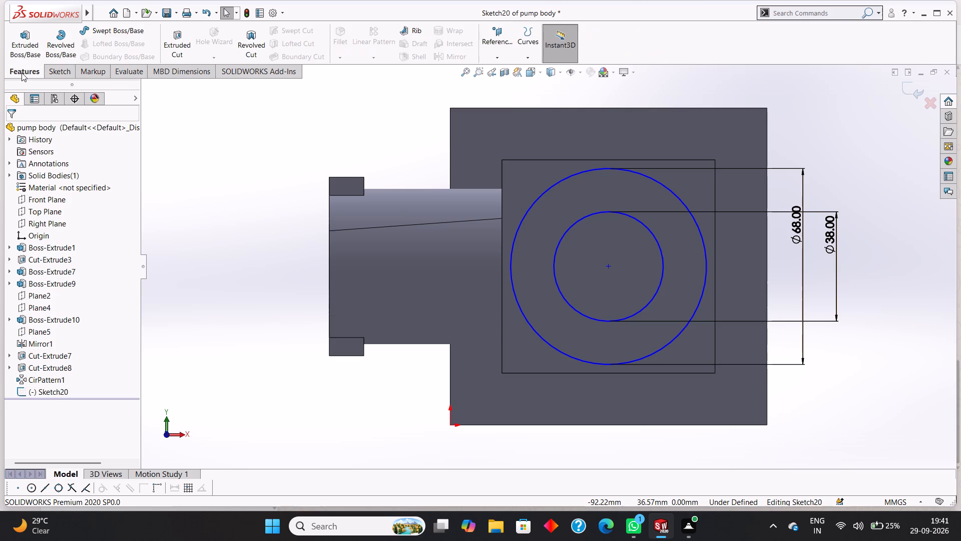
{"action": "left_click", "coordinate": [22, 46]}
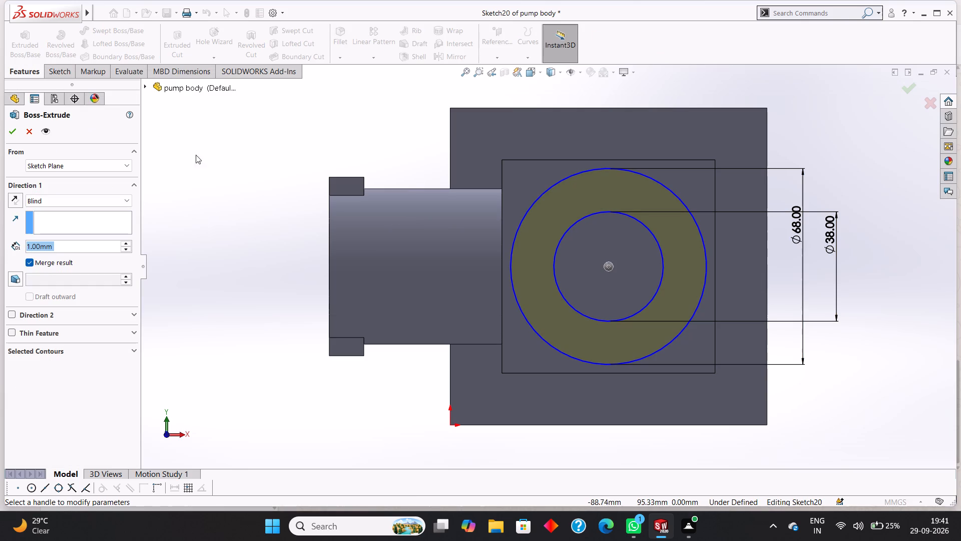
{"action": "key", "text": "4"}
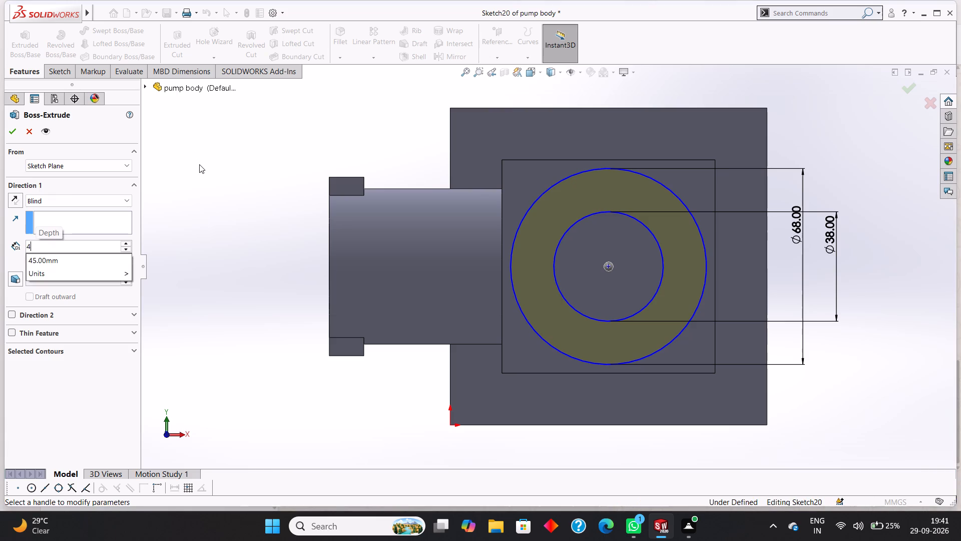
{"action": "key", "text": "Return"}
{"action": "left_click", "coordinate": [16, 131]}
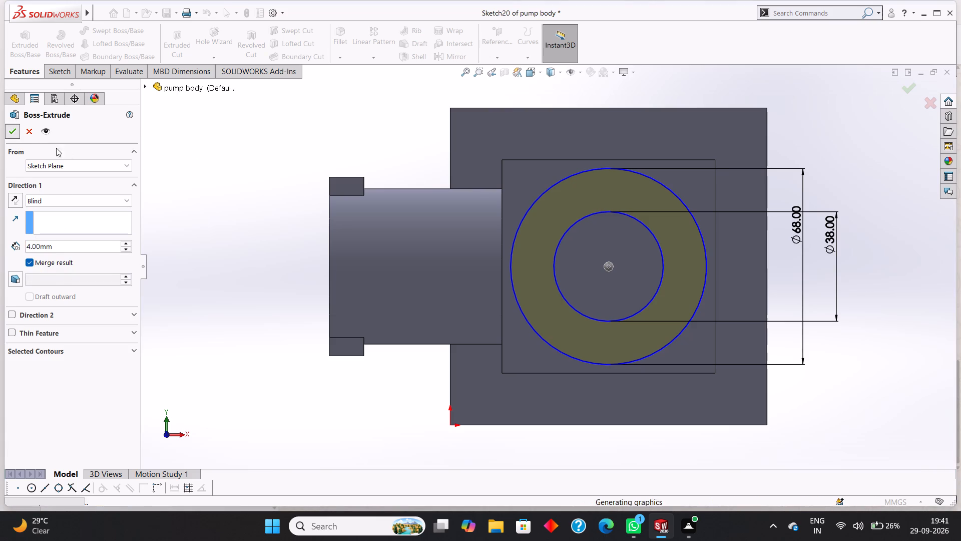
{"action": "left_click", "coordinate": [276, 191]}
Examine the raised ring, the side boss and the base plate's underside from several angles.
{"action": "middle_click_drag", "start_coordinate": [283, 184], "coordinate": [273, 121]}
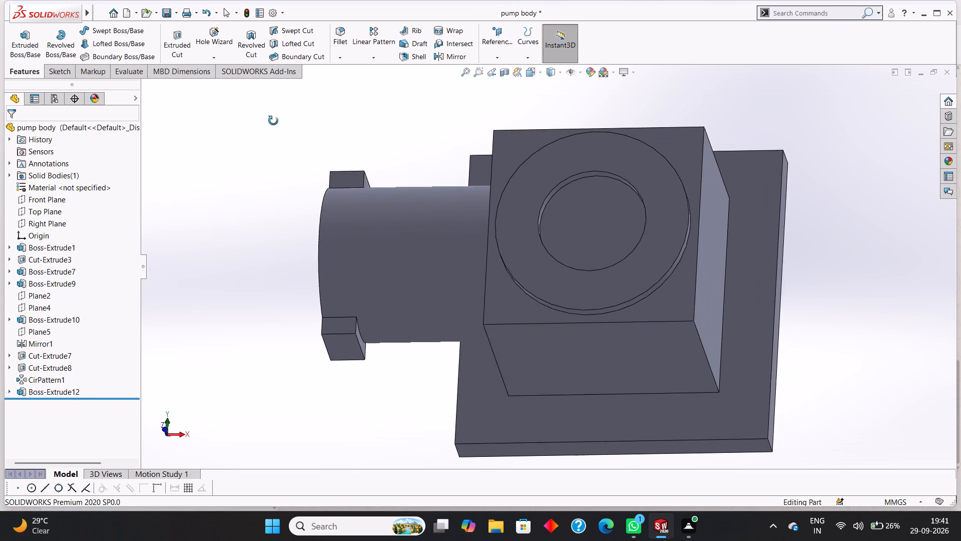
{"action": "middle_click_drag", "start_coordinate": [273, 121], "coordinate": [275, 116]}
{"action": "middle_click_drag", "start_coordinate": [275, 207], "coordinate": [295, 147]}
{"action": "middle_click_drag", "start_coordinate": [268, 224], "coordinate": [268, 124]}
{"action": "scroll", "coordinate": [268, 124], "scroll_direction": "up", "scroll_amount": 1}
{"action": "middle_click_drag", "start_coordinate": [288, 287], "coordinate": [288, 254]}
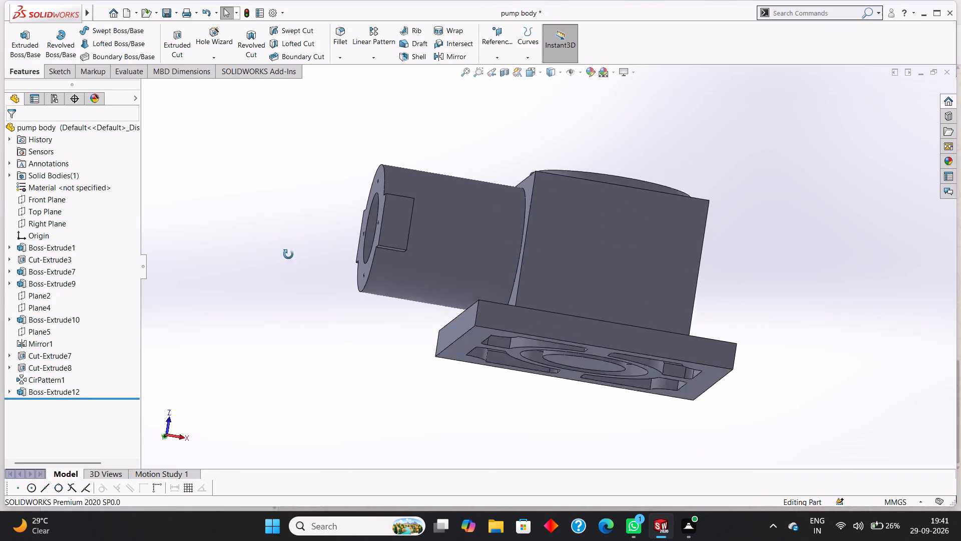
{"action": "middle_click_drag", "start_coordinate": [288, 254], "coordinate": [295, 149]}
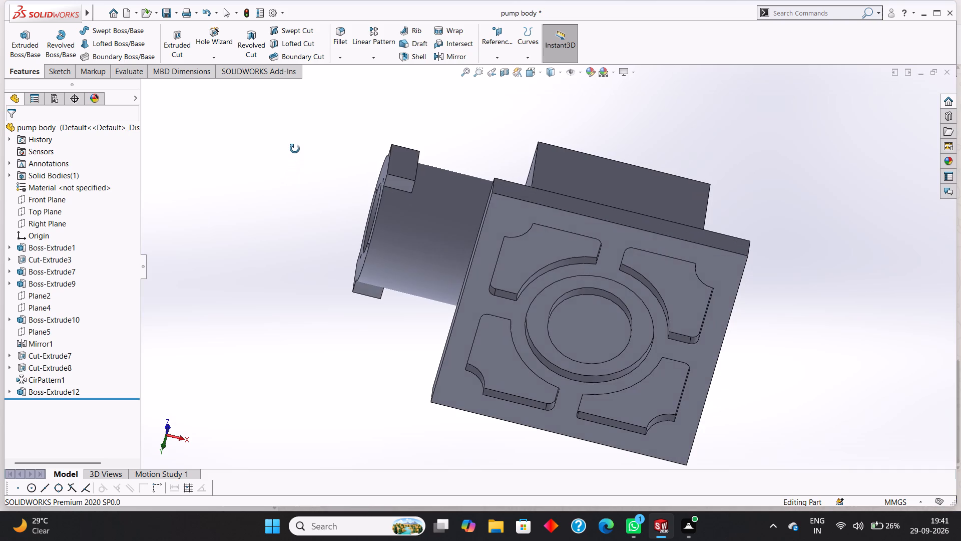
{"action": "middle_click_drag", "start_coordinate": [295, 149], "coordinate": [291, 282]}
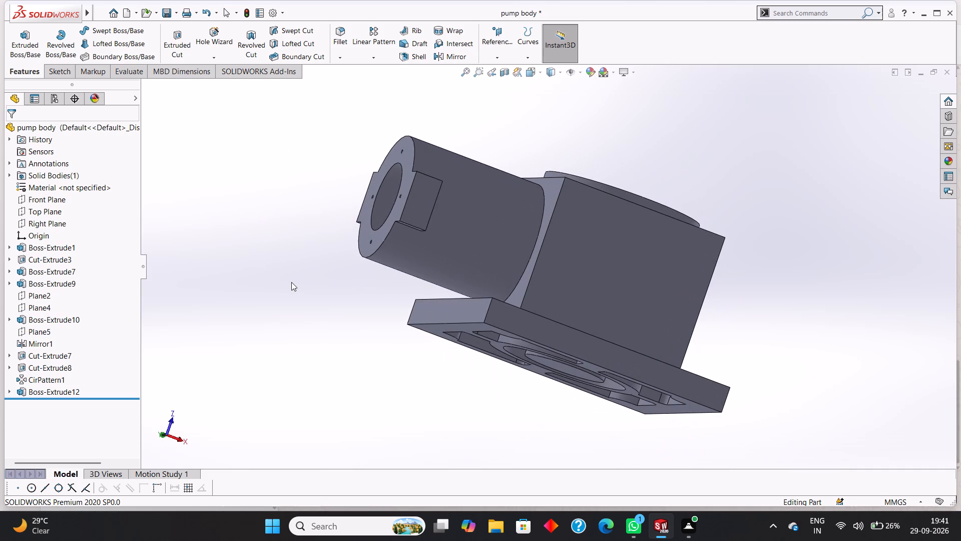
{"action": "scroll", "coordinate": [290, 282], "scroll_direction": "up", "scroll_amount": 4}
On the circular recess floor inside the raised ring, sketch a concentric circle about 25 mm in diameter.
{"action": "middle_click_drag", "start_coordinate": [377, 246], "coordinate": [341, 383]}
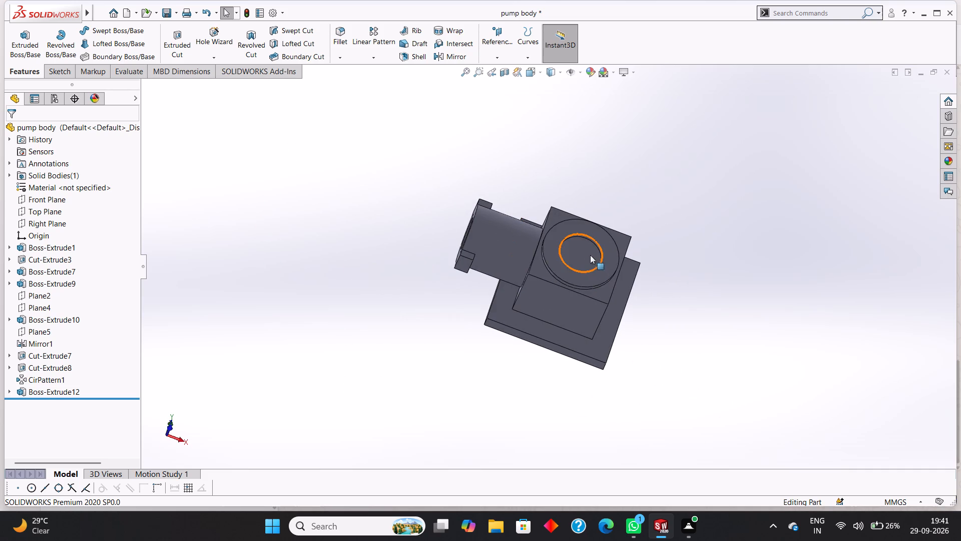
{"action": "left_click", "coordinate": [583, 249]}
{"action": "left_click", "coordinate": [626, 217]}
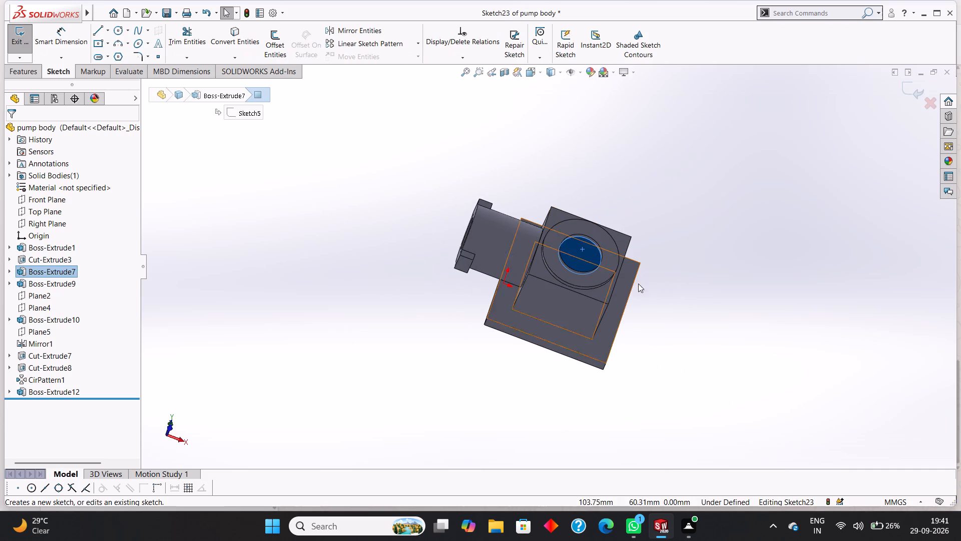
{"action": "key", "text": "ctrl+8"}
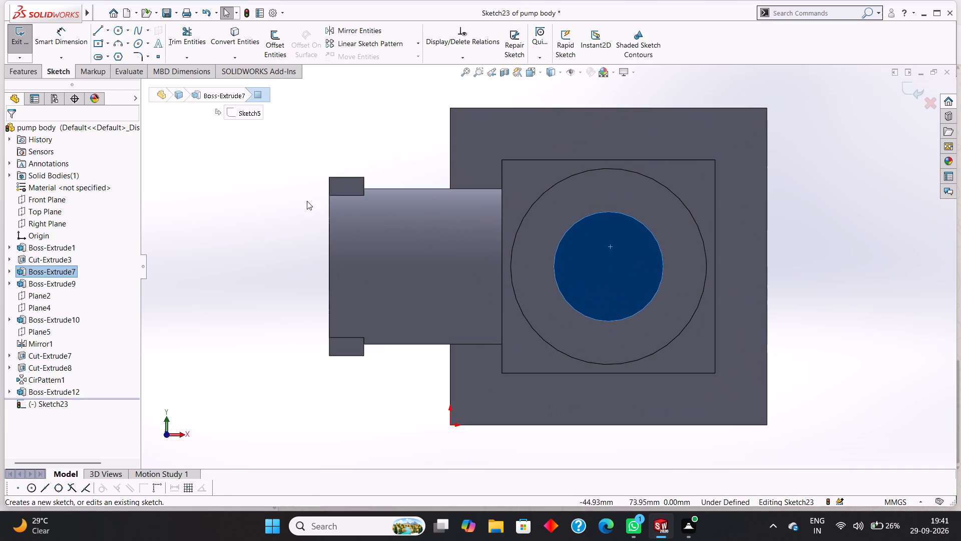
{"action": "key", "text": "Escape"}
{"action": "left_click", "coordinate": [113, 31]}
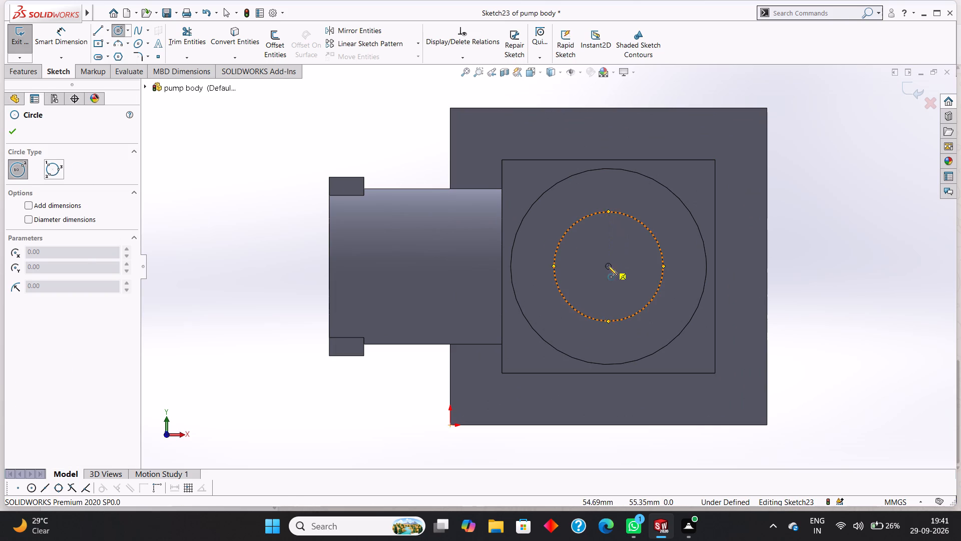
{"action": "left_click_drag", "start_coordinate": [609, 265], "coordinate": [640, 285]}
{"action": "left_click", "coordinate": [13, 126]}
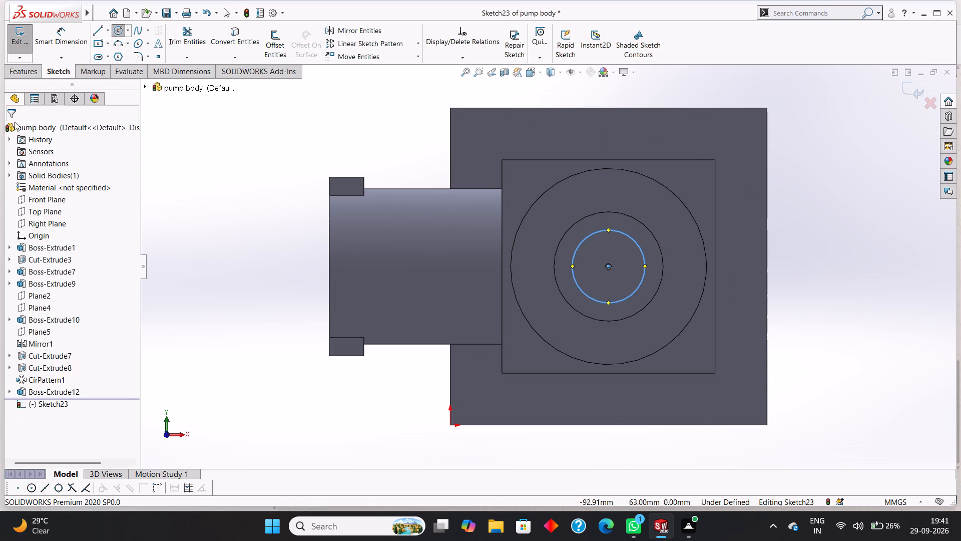
Dimension the recess-floor circle with a diameter of 35 mm.
{"action": "left_click", "coordinate": [44, 29]}
{"action": "left_click_drag", "start_coordinate": [601, 231], "coordinate": [607, 231]}
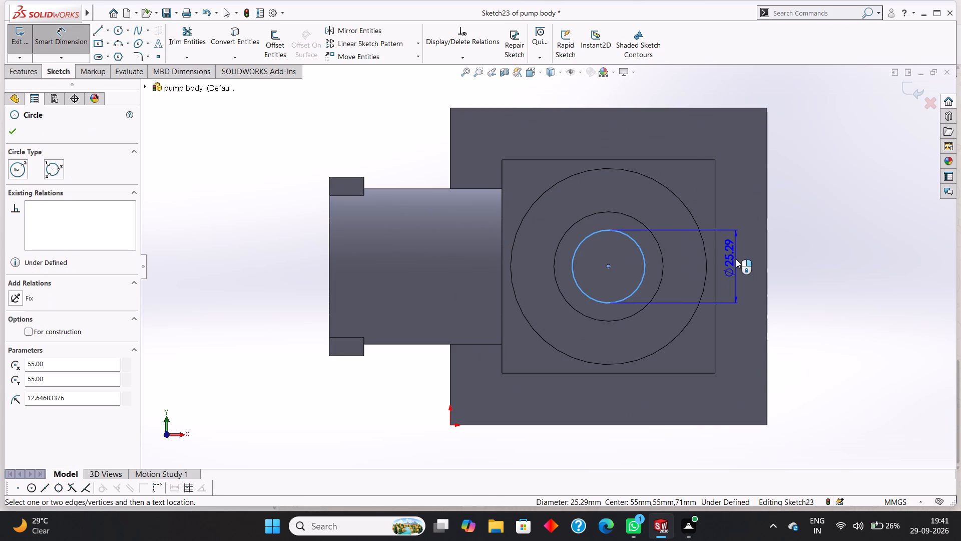
{"action": "left_click", "coordinate": [736, 259]}
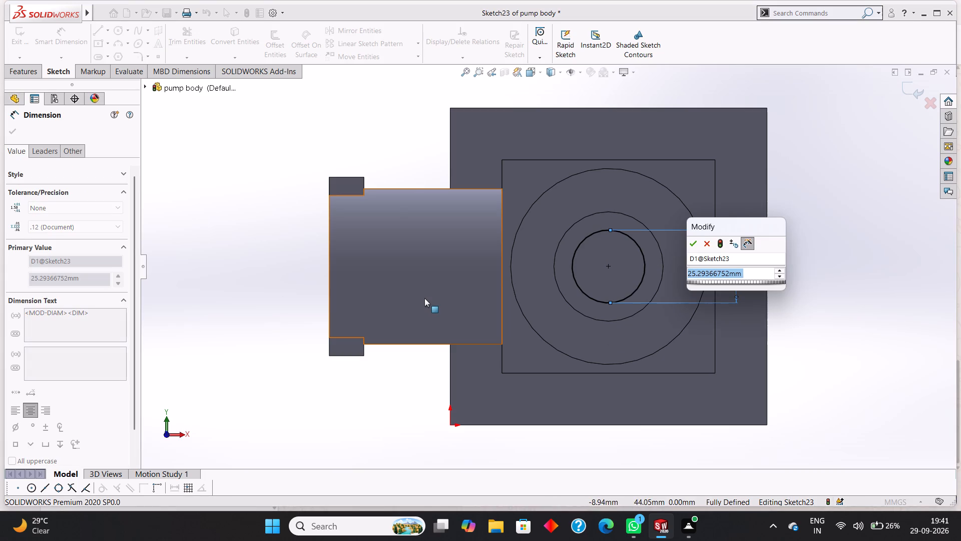
{"action": "type", "text": "35"}
{"action": "key", "text": "Return"}
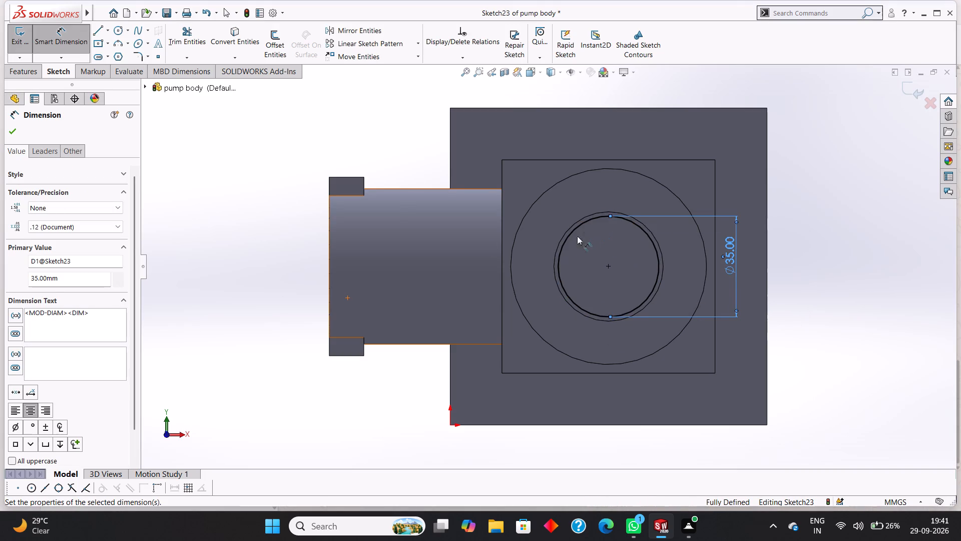
{"action": "left_click", "coordinate": [18, 129]}
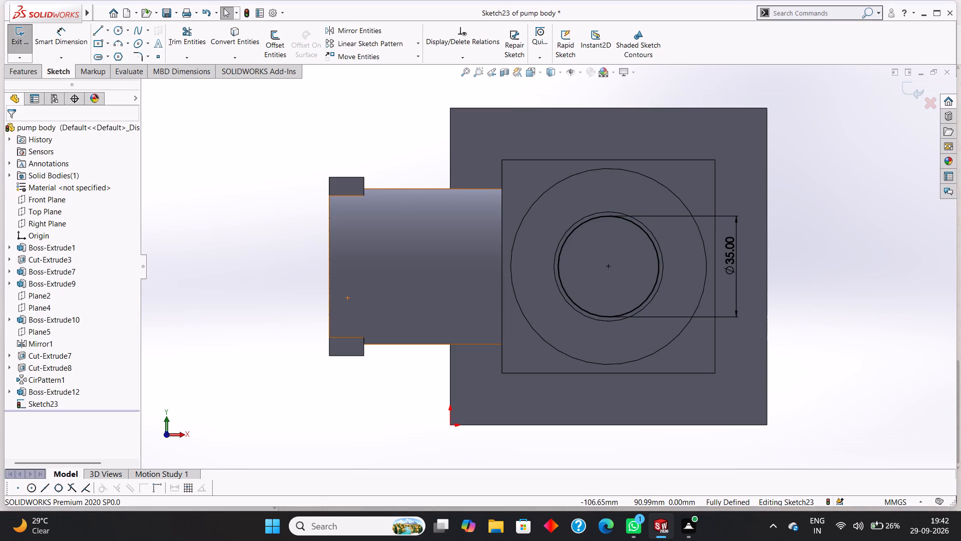
Extrude-cut the 35 mm circle with the Through All end condition to bore through the block.
{"action": "left_click", "coordinate": [24, 71]}
{"action": "left_click", "coordinate": [179, 43]}
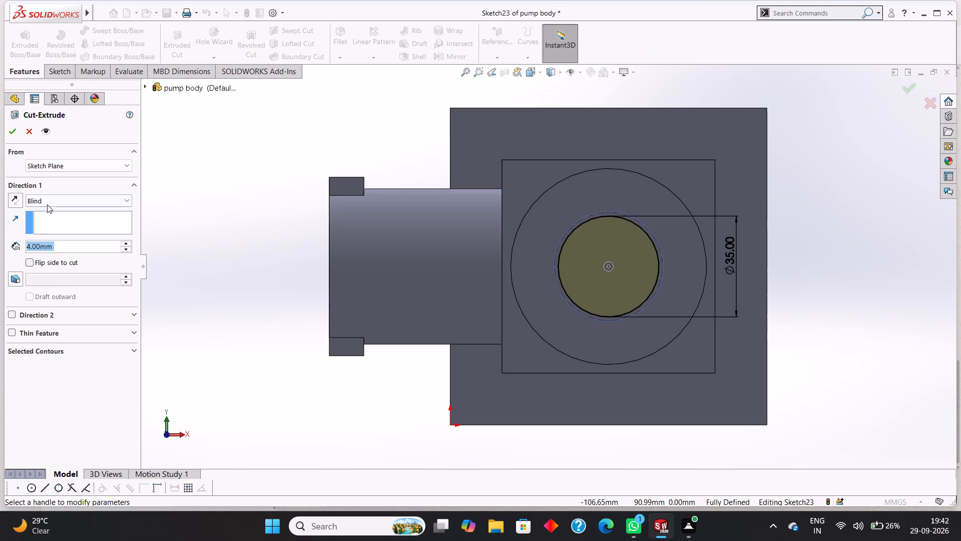
{"action": "left_click", "coordinate": [47, 199]}
{"action": "left_click", "coordinate": [51, 218]}
{"action": "left_click", "coordinate": [14, 132]}
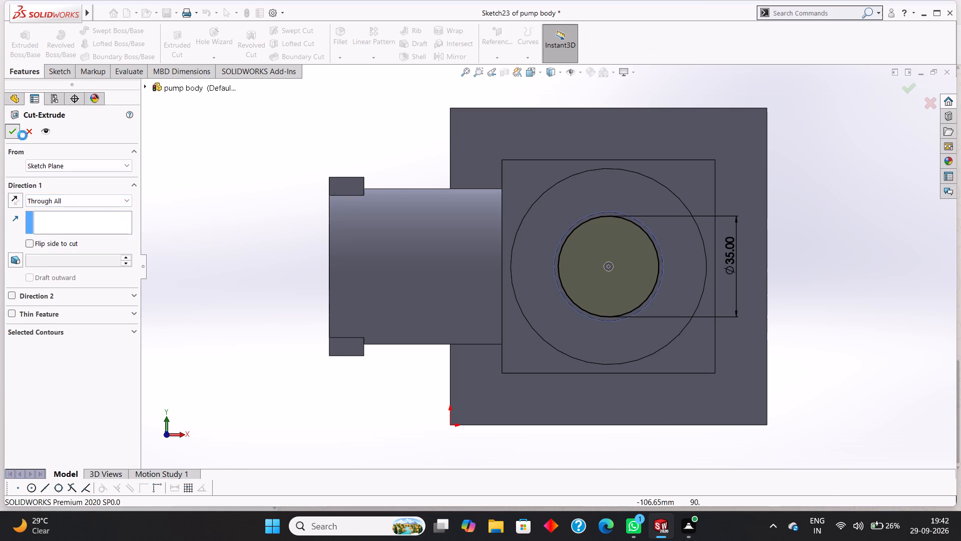
{"action": "left_click", "coordinate": [242, 172]}
{"action": "middle_click_drag", "start_coordinate": [249, 173], "coordinate": [260, 110]}
{"action": "scroll", "coordinate": [266, 135], "scroll_direction": "up", "scroll_amount": 2}
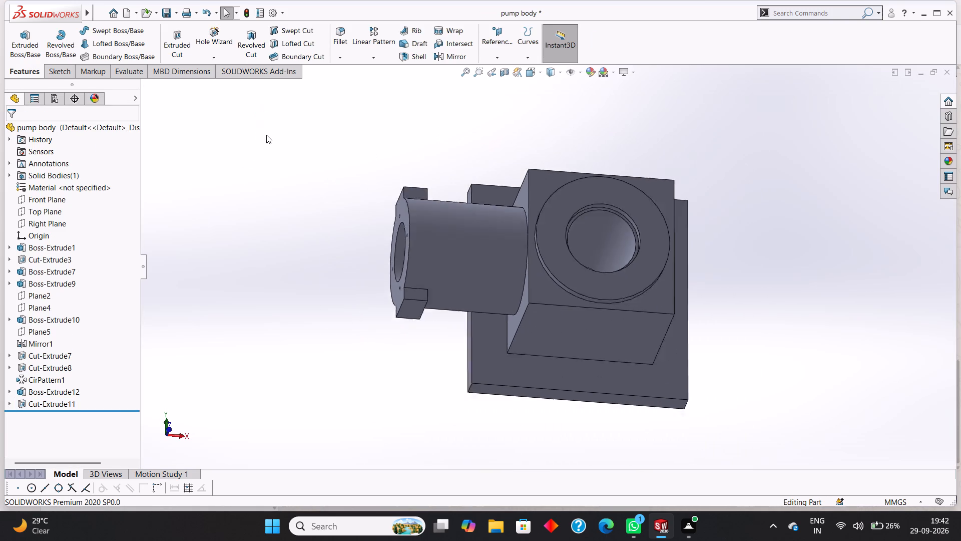
Examine the raised ring, through bore and side boss from several angles.
{"action": "scroll", "coordinate": [266, 135], "scroll_direction": "up", "scroll_amount": 1}
{"action": "middle_click_drag", "start_coordinate": [286, 233], "coordinate": [299, 155]}
{"action": "scroll", "coordinate": [299, 155], "scroll_direction": "up", "scroll_amount": 1}
{"action": "middle_click_drag", "start_coordinate": [338, 187], "coordinate": [338, 165]}
{"action": "scroll", "coordinate": [338, 165], "scroll_direction": "down", "scroll_amount": 2}
{"action": "scroll", "coordinate": [364, 209], "scroll_direction": "up", "scroll_amount": 3}
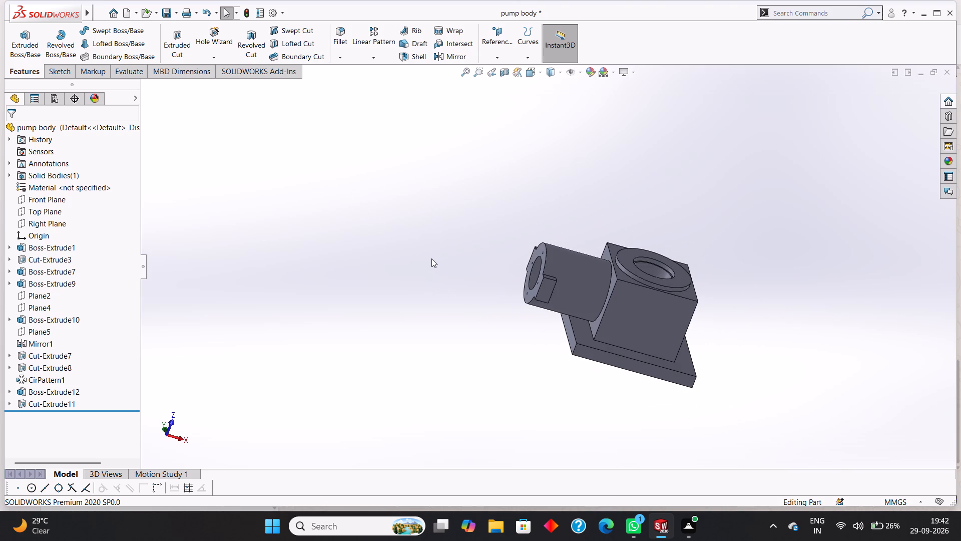
{"action": "scroll", "coordinate": [424, 262], "scroll_direction": "down", "scroll_amount": 1}
{"action": "scroll", "coordinate": [422, 262], "scroll_direction": "up", "scroll_amount": 1}
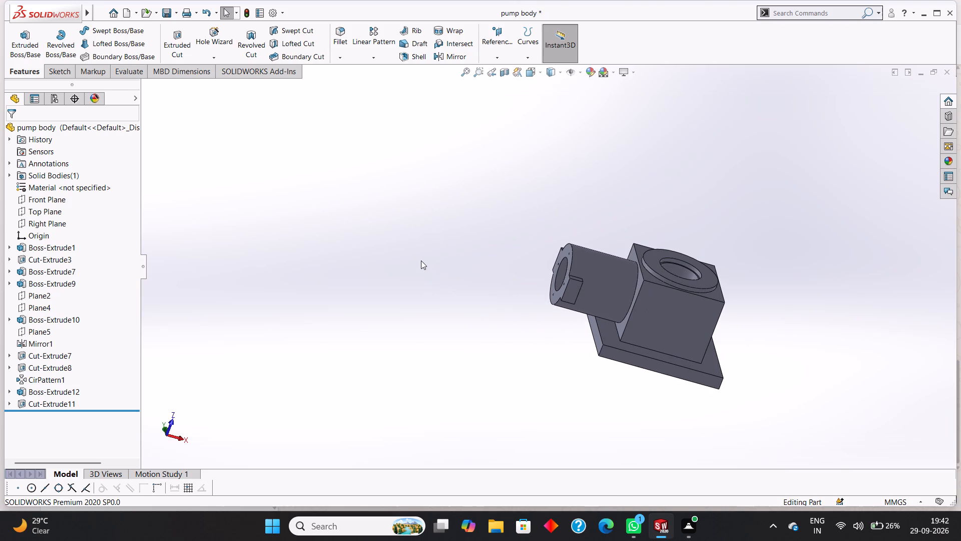
{"action": "middle_click_drag", "start_coordinate": [420, 258], "coordinate": [419, 308]}
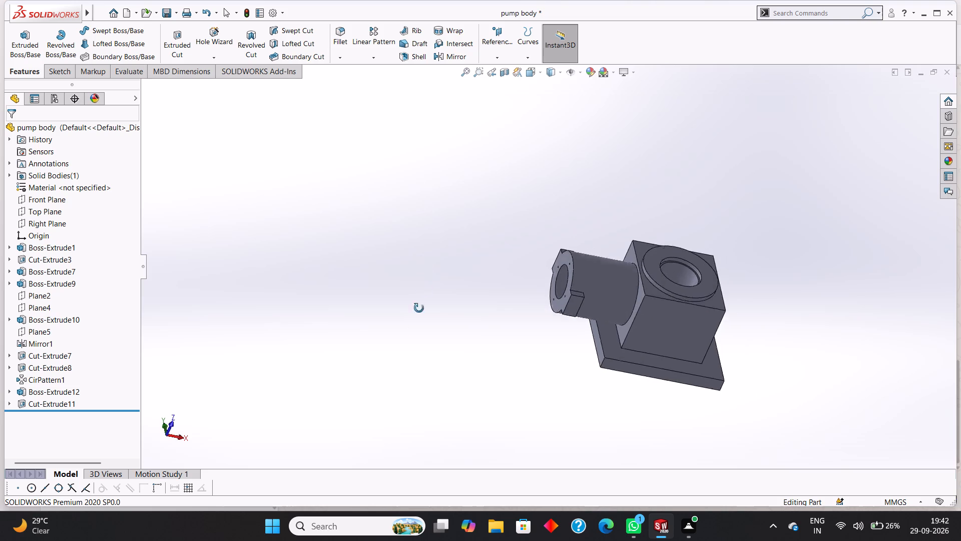
{"action": "middle_click_drag", "start_coordinate": [419, 308], "coordinate": [398, 427]}
Start a sketch on the flat annular face of the raised ring, viewed face-on.
{"action": "left_click", "coordinate": [658, 269]}
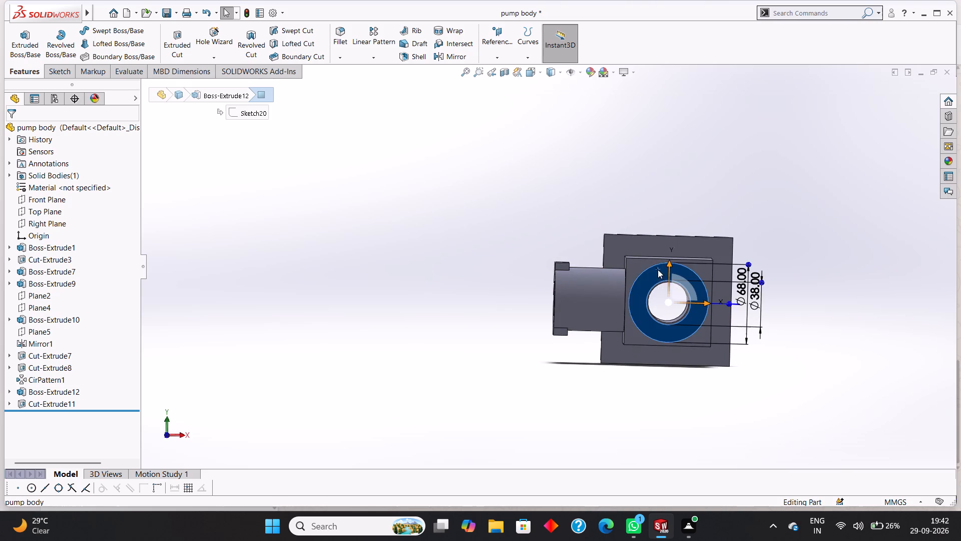
{"action": "left_click", "coordinate": [702, 238]}
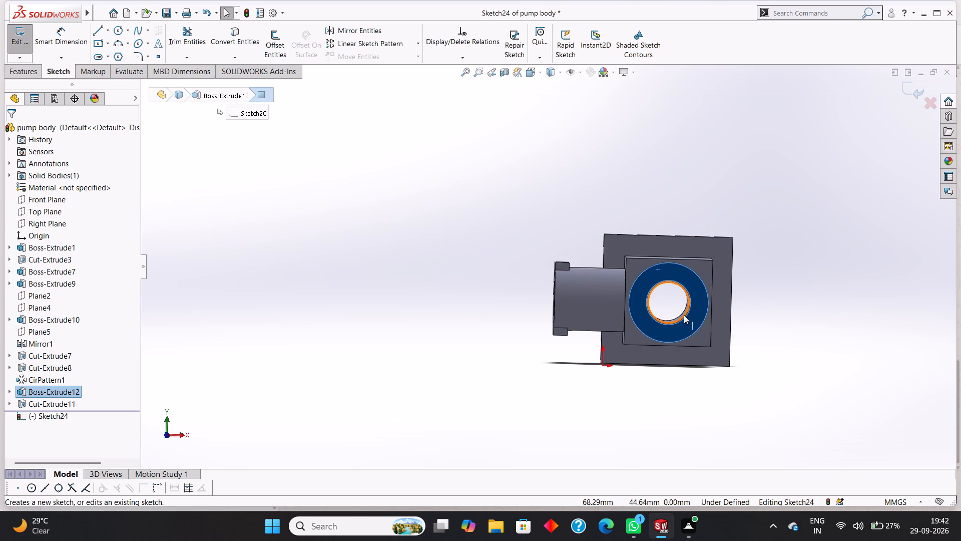
{"action": "key", "text": "ctrl+8"}
{"action": "key", "text": "Escape"}
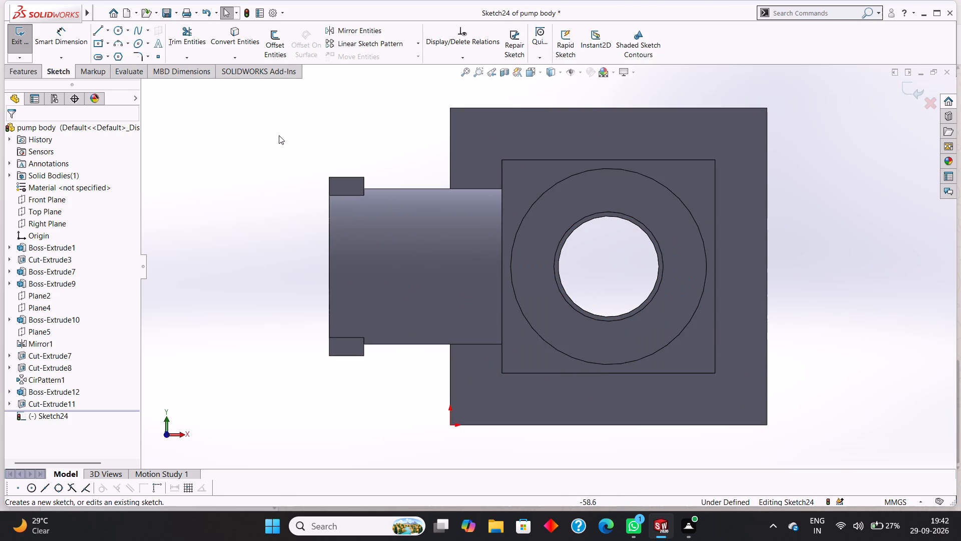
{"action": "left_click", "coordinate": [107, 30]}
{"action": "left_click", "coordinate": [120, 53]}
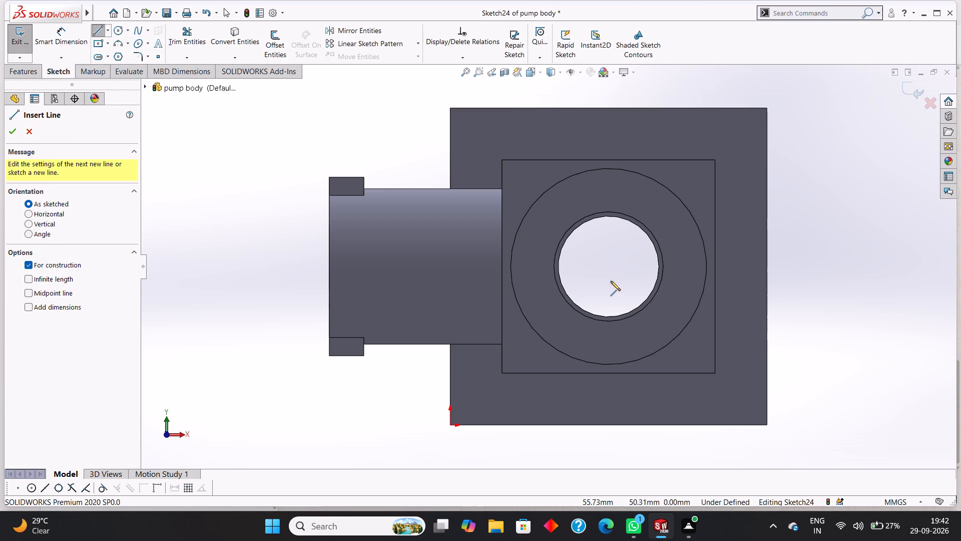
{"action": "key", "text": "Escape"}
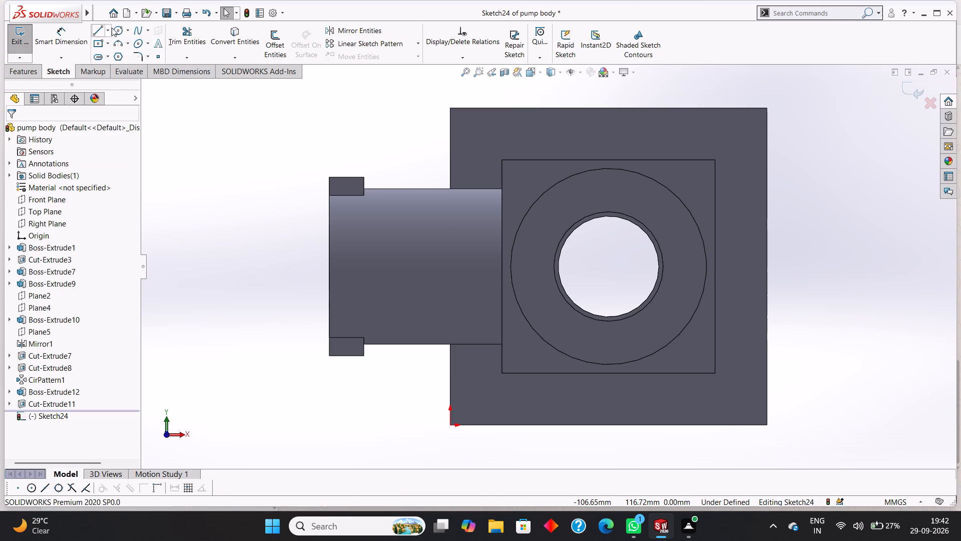
Sketch a circle about 47 mm in diameter on the ring face, concentric with the through bore.
{"action": "left_click", "coordinate": [113, 28]}
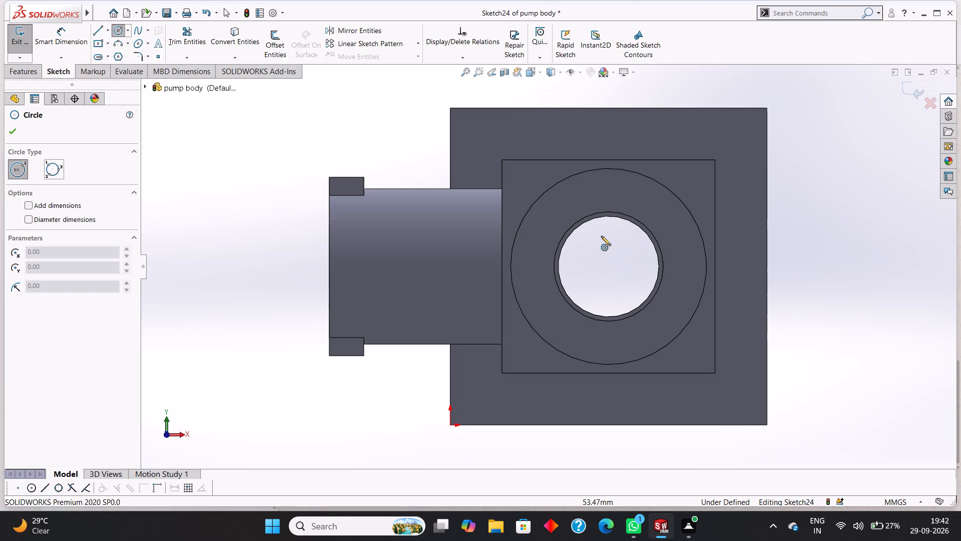
{"action": "left_click_drag", "start_coordinate": [609, 265], "coordinate": [664, 304]}
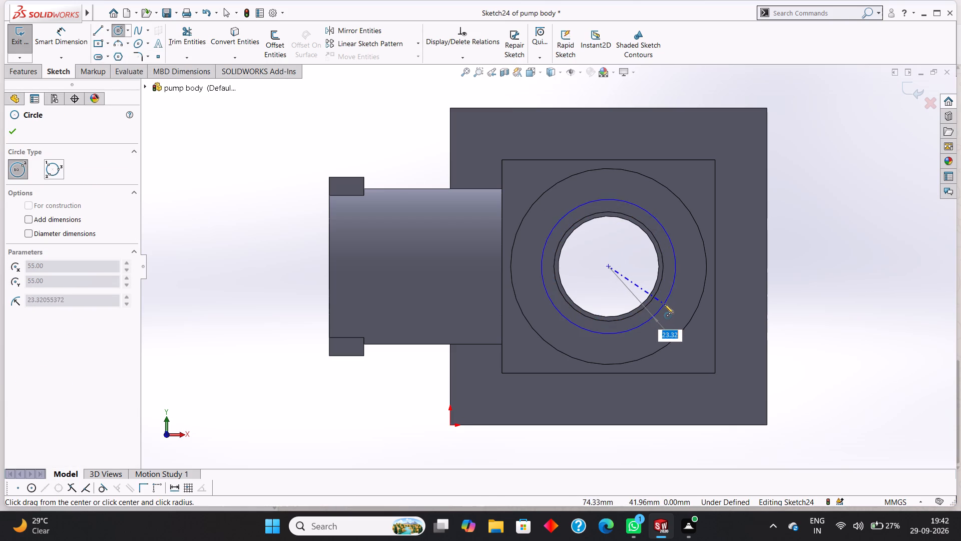
{"action": "left_click_drag", "start_coordinate": [664, 304], "coordinate": [665, 304]}
{"action": "left_click", "coordinate": [14, 130]}
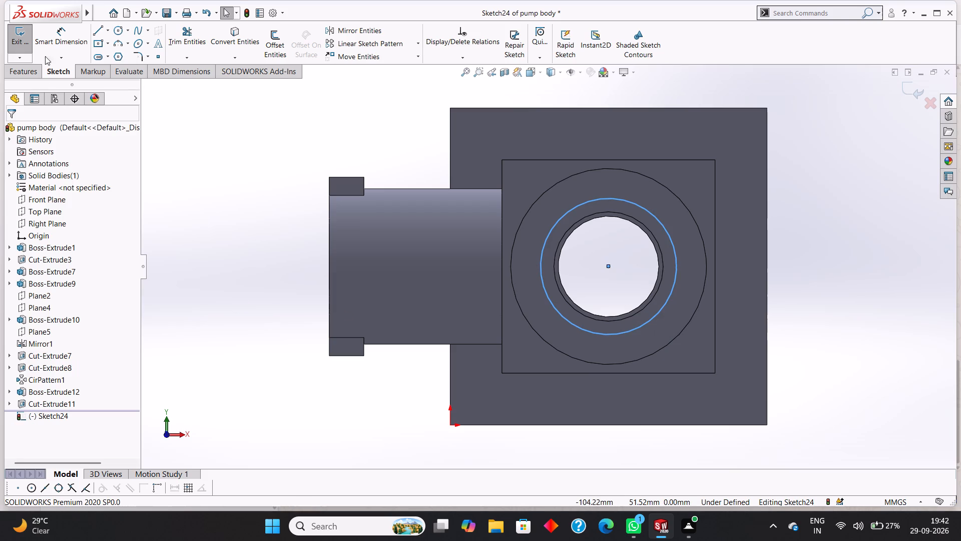
Dimension the concentric circle on the ring face with a diameter of 53 mm.
{"action": "left_click", "coordinate": [47, 45]}
{"action": "left_click_drag", "start_coordinate": [635, 202], "coordinate": [643, 202]}
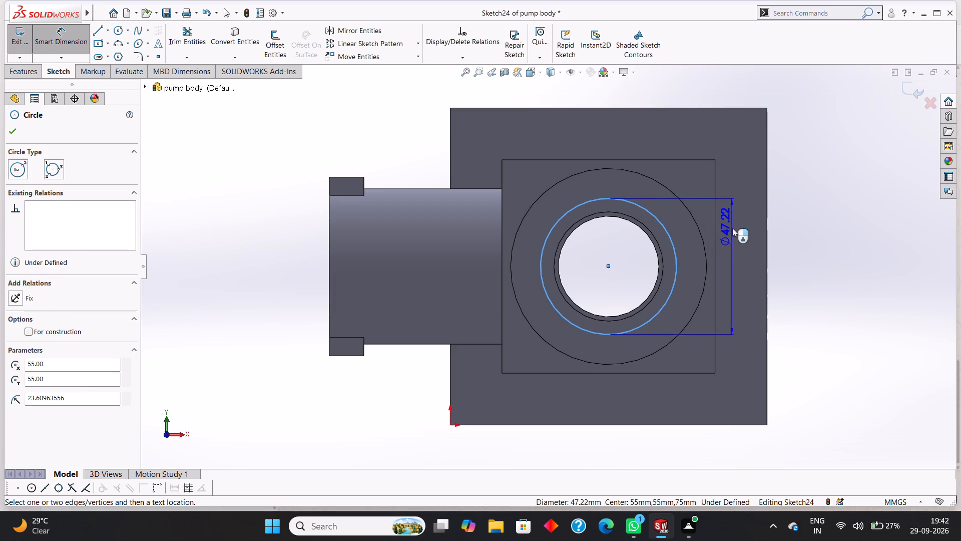
{"action": "left_click", "coordinate": [732, 228]}
{"action": "key", "text": "BackSpace"}
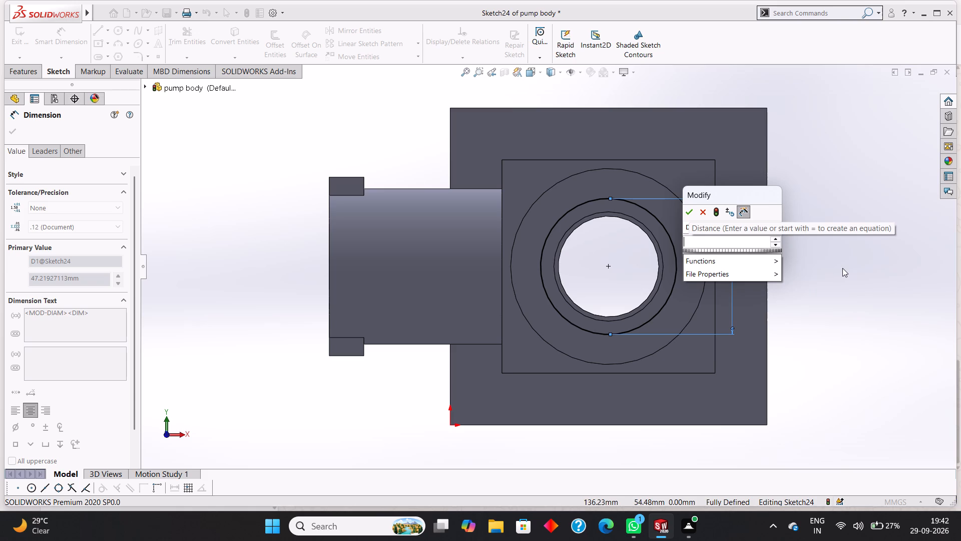
{"action": "type", "text": "53"}
{"action": "key", "text": "Return"}
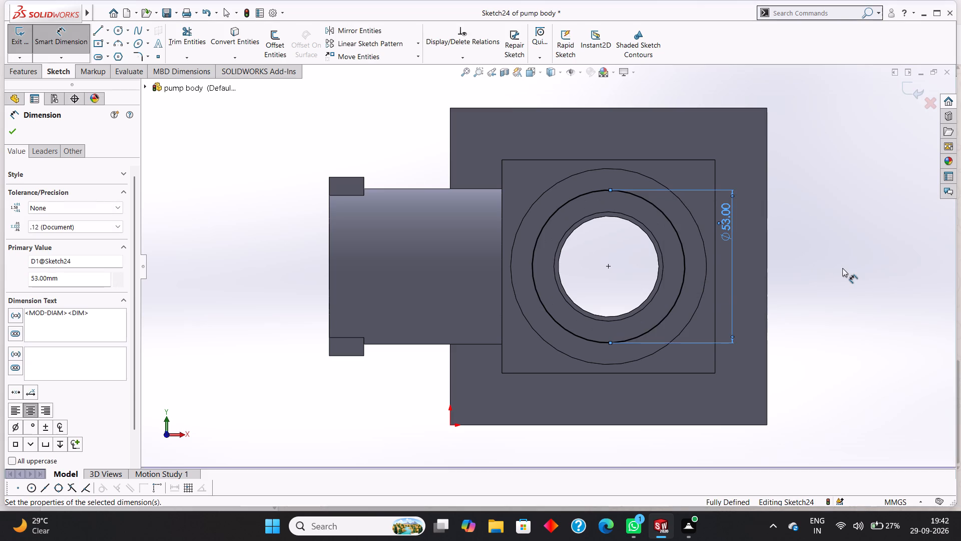
{"action": "left_click", "coordinate": [12, 130]}
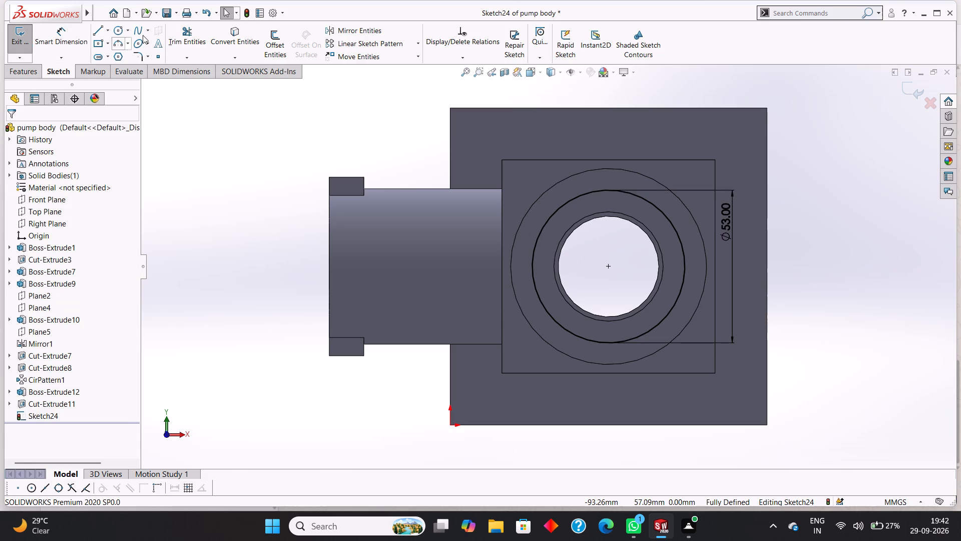
Convert the 53 mm circle to construction geometry.
{"action": "right_click", "coordinate": [588, 191]}
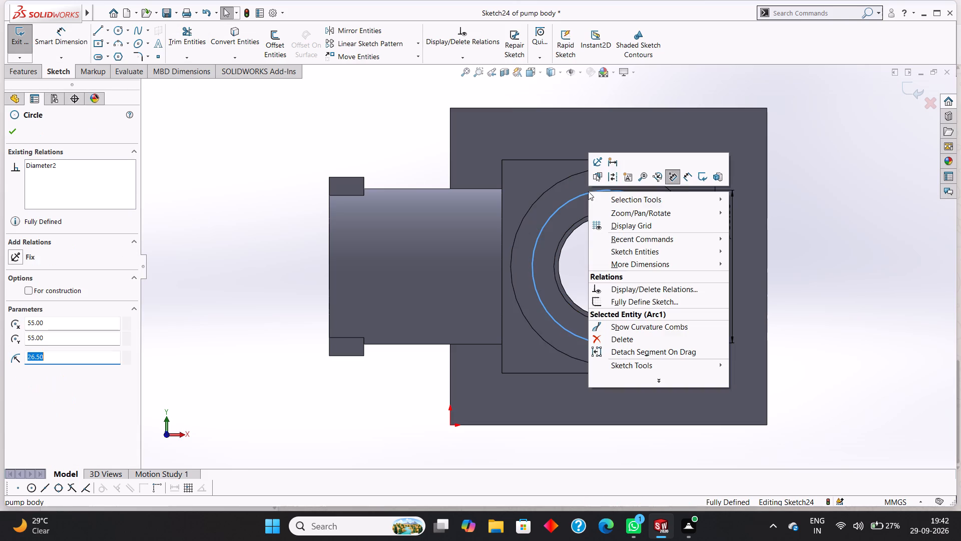
{"action": "left_click", "coordinate": [611, 172]}
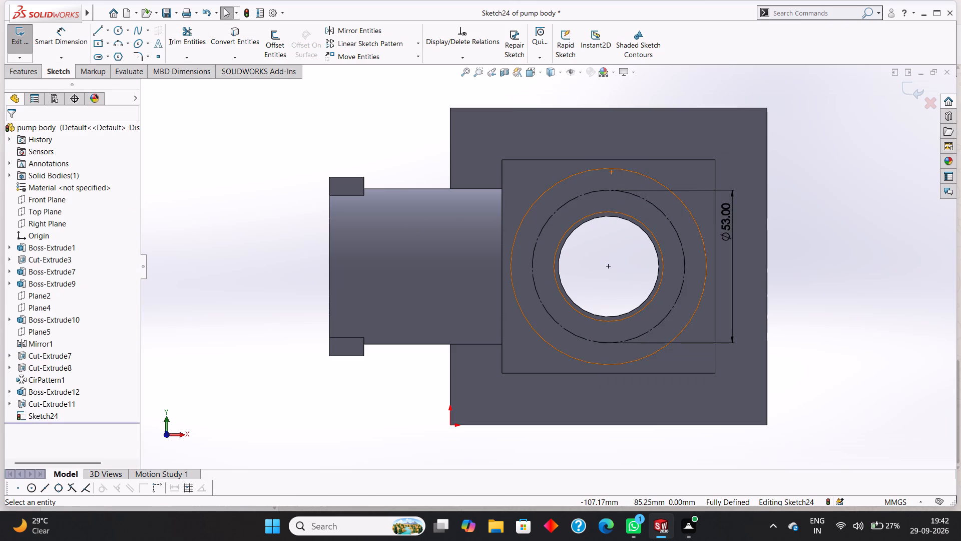
Draw a vertical 26.5 mm centerline from the bore centre up to the top of the 53 mm construction circle.
{"action": "left_click", "coordinate": [99, 29]}
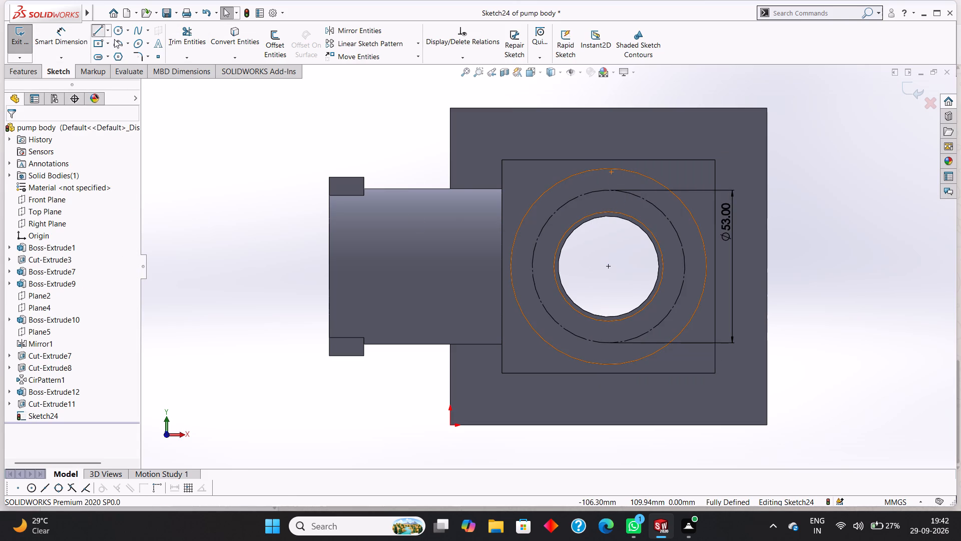
{"action": "left_click", "coordinate": [100, 28]}
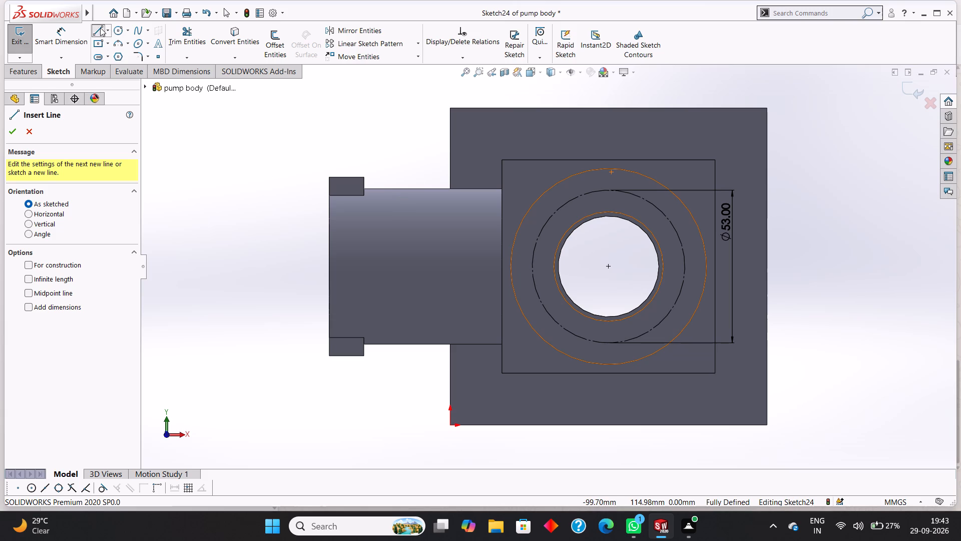
{"action": "left_click", "coordinate": [108, 31]}
{"action": "left_click", "coordinate": [119, 55]}
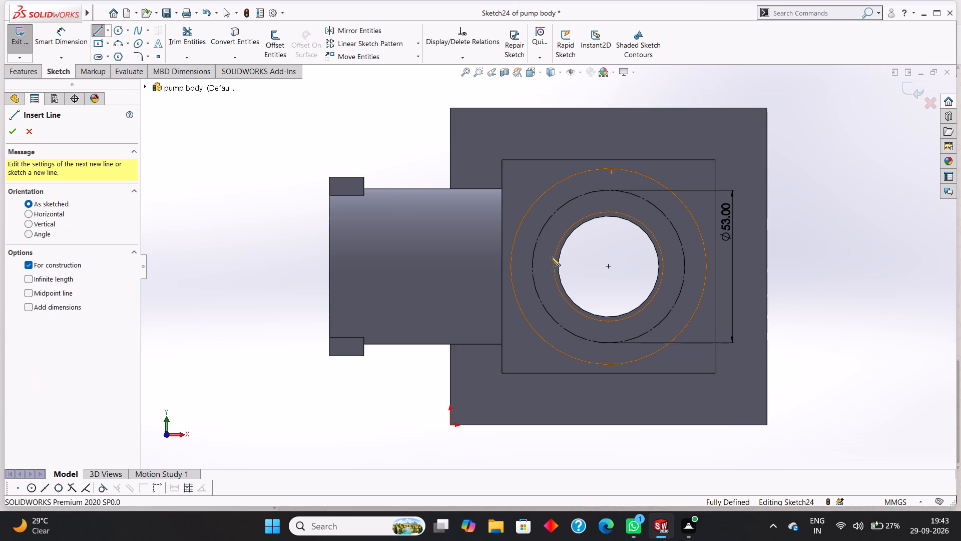
{"action": "left_click", "coordinate": [608, 265]}
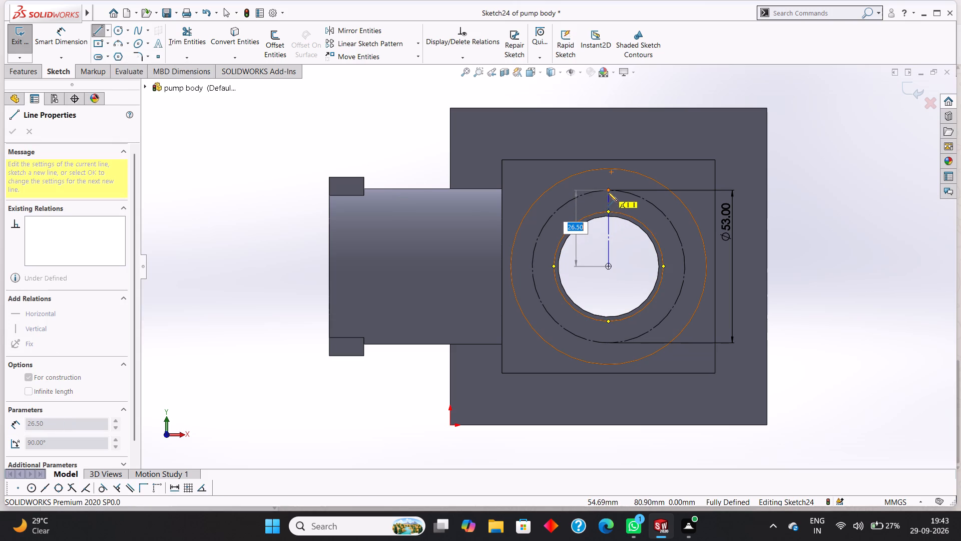
{"action": "left_click", "coordinate": [608, 191]}
{"action": "right_click", "coordinate": [618, 201]}
{"action": "left_click", "coordinate": [632, 206]}
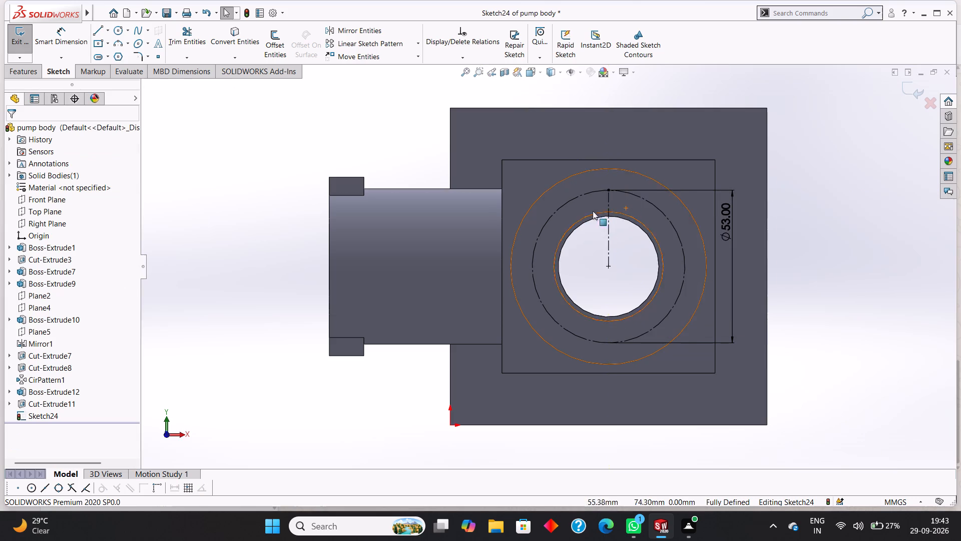
Sketch a circle about 9.24 mm in diameter centred where the vertical centerline meets the 53 mm construction circle.
{"action": "left_click", "coordinate": [115, 31]}
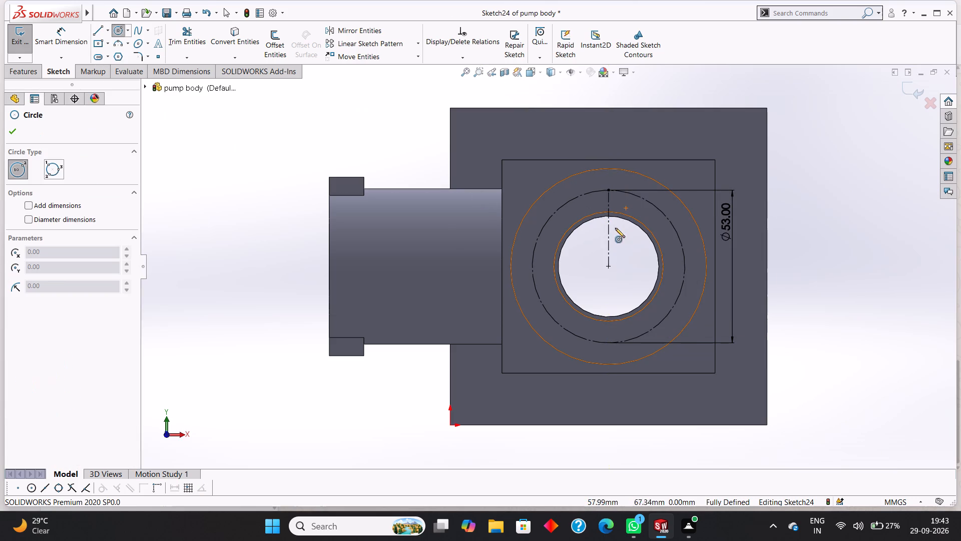
{"action": "left_click", "coordinate": [607, 190]}
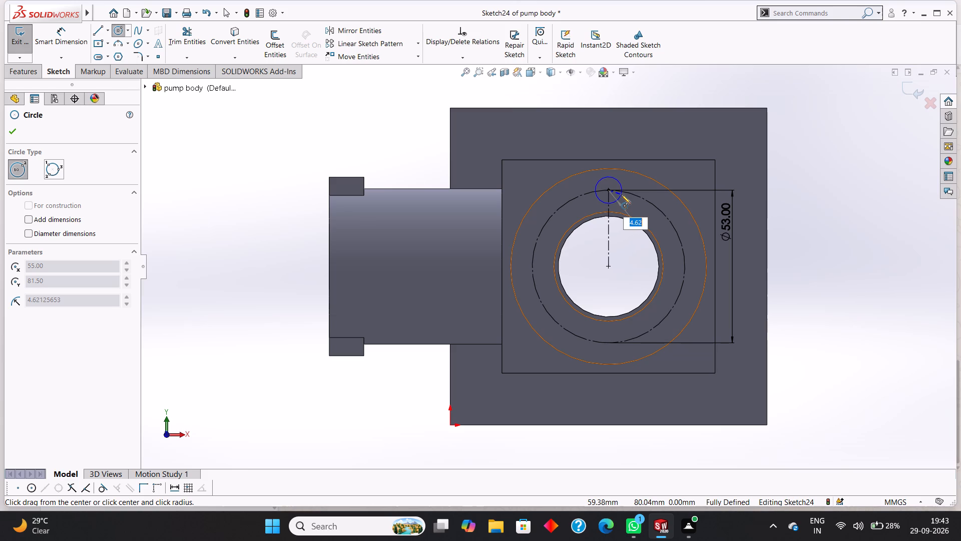
{"action": "left_click", "coordinate": [621, 194]}
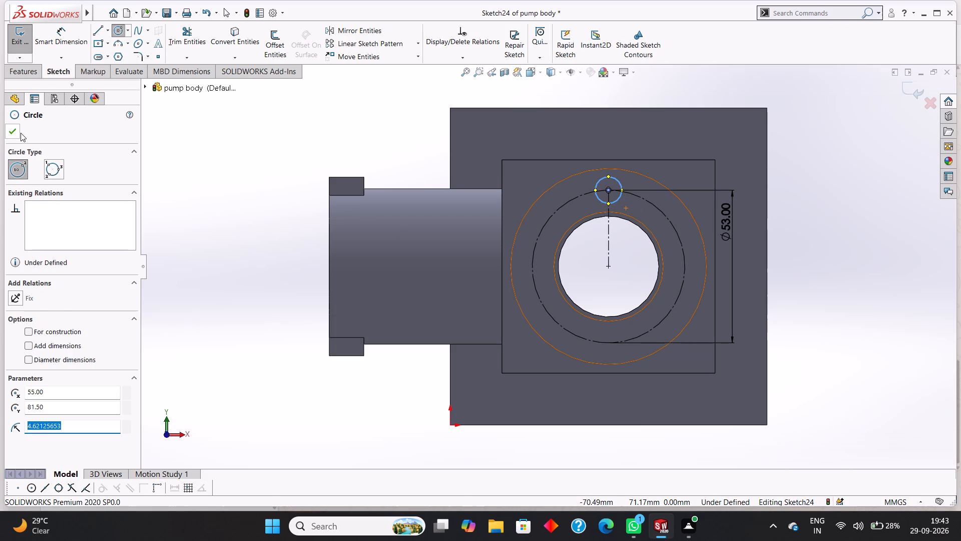
{"action": "left_click", "coordinate": [12, 129]}
Dimension the small circle at the top of the construction circle with a diameter of 0.8 mm.
{"action": "left_click", "coordinate": [69, 40]}
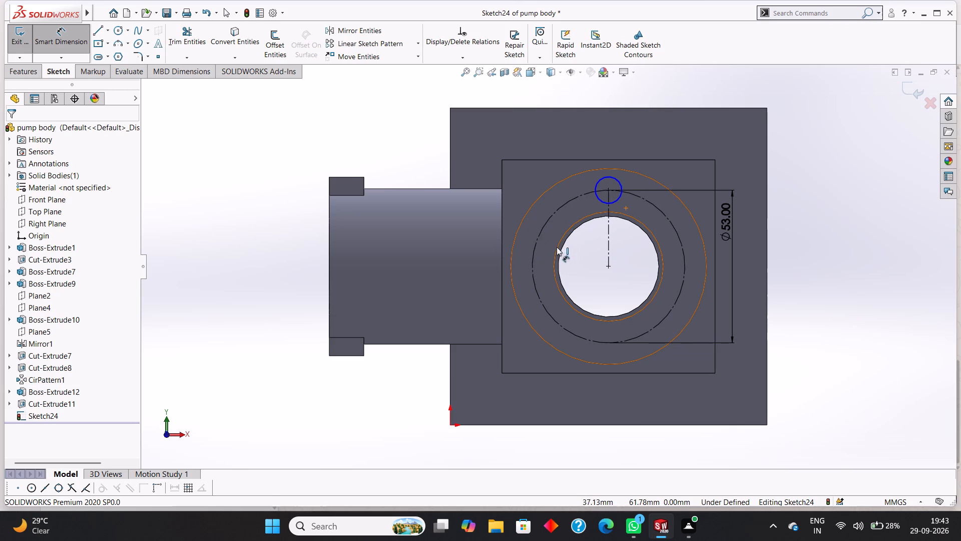
{"action": "left_click", "coordinate": [598, 182]}
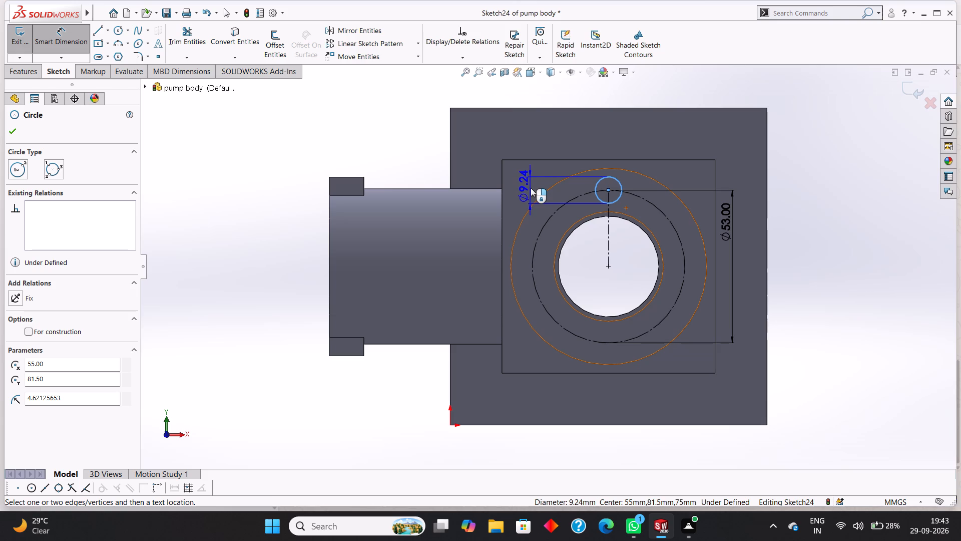
{"action": "left_click", "coordinate": [531, 188]}
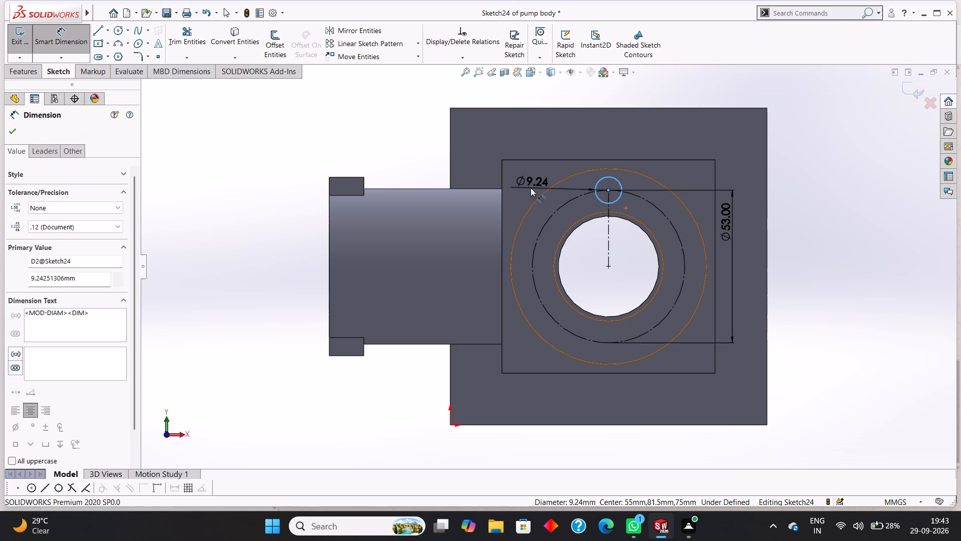
{"action": "type", "text": "0.8"}
{"action": "key", "text": "Return"}
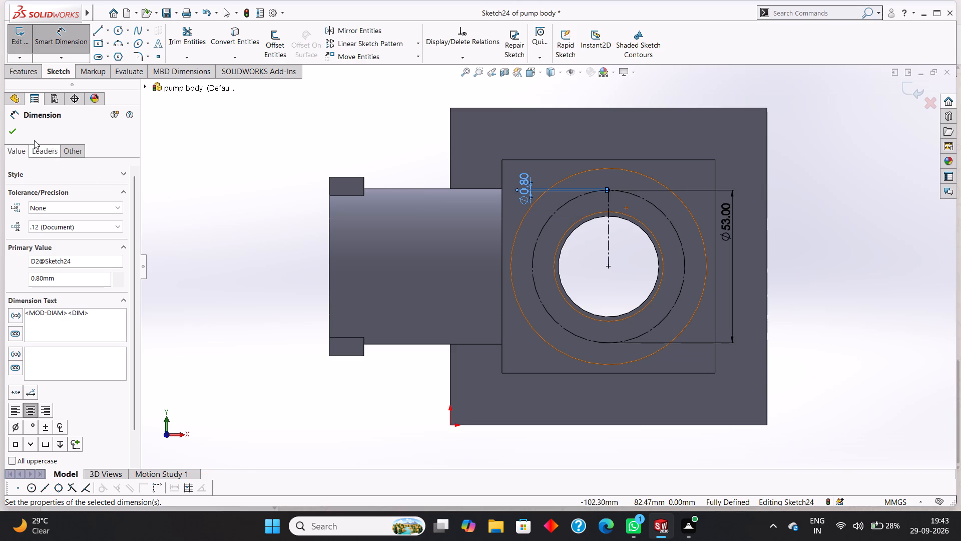
{"action": "left_click", "coordinate": [12, 132]}
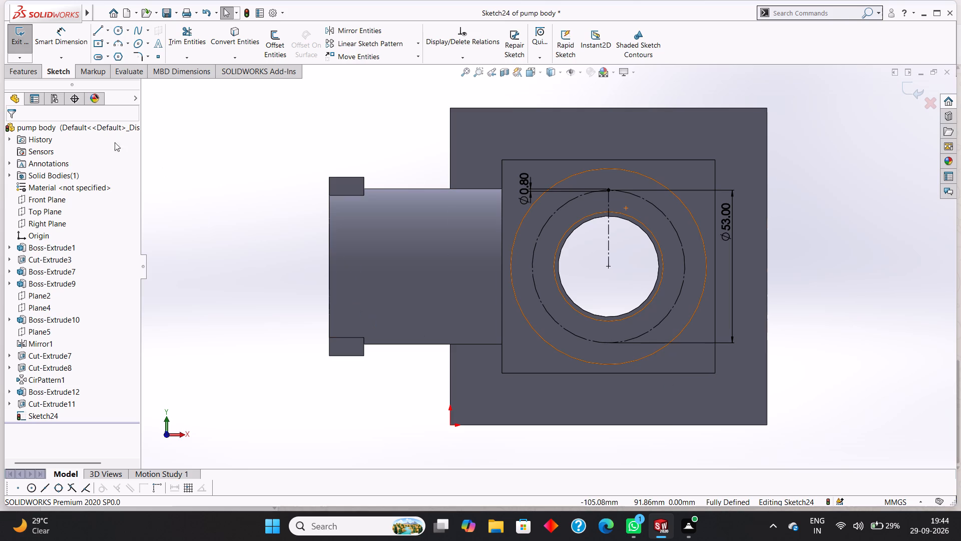
Set up a blind Boss-Extrude of the 0.8 mm circle with merged result and open its depth for editing.
{"action": "left_click", "coordinate": [20, 71]}
{"action": "left_click", "coordinate": [27, 48]}
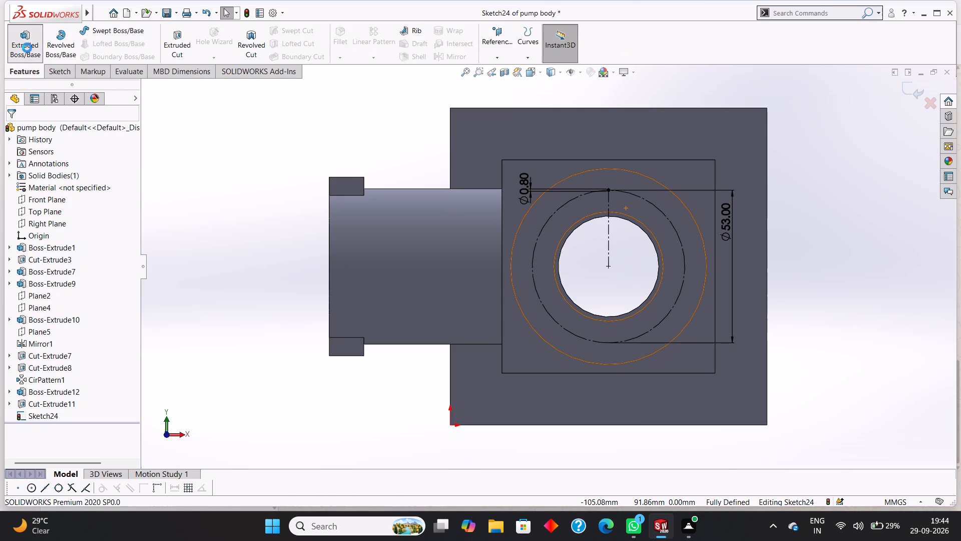
{"action": "middle_click_drag", "start_coordinate": [841, 398], "coordinate": [836, 318]}
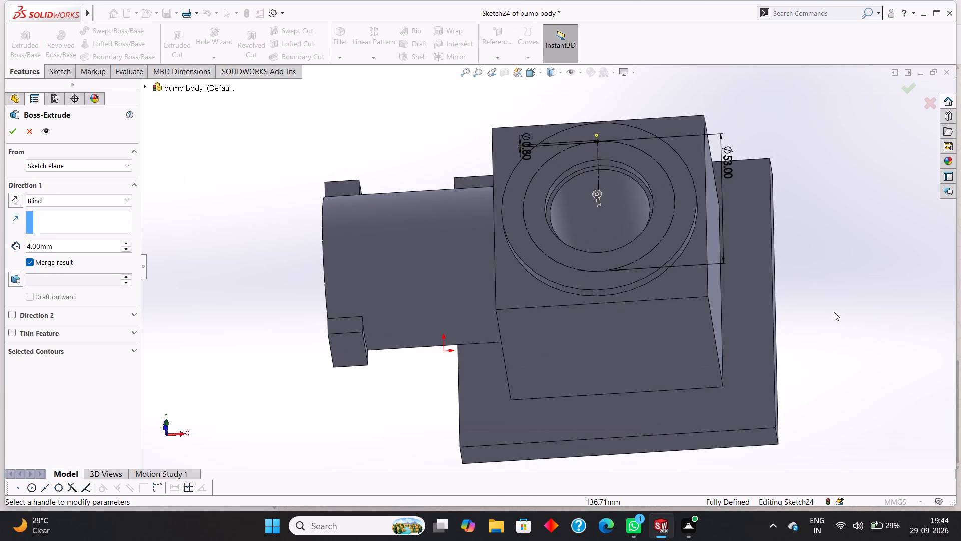
{"action": "scroll", "coordinate": [823, 209], "scroll_direction": "down", "scroll_amount": 2}
{"action": "scroll", "coordinate": [823, 209], "scroll_direction": "up", "scroll_amount": 2}
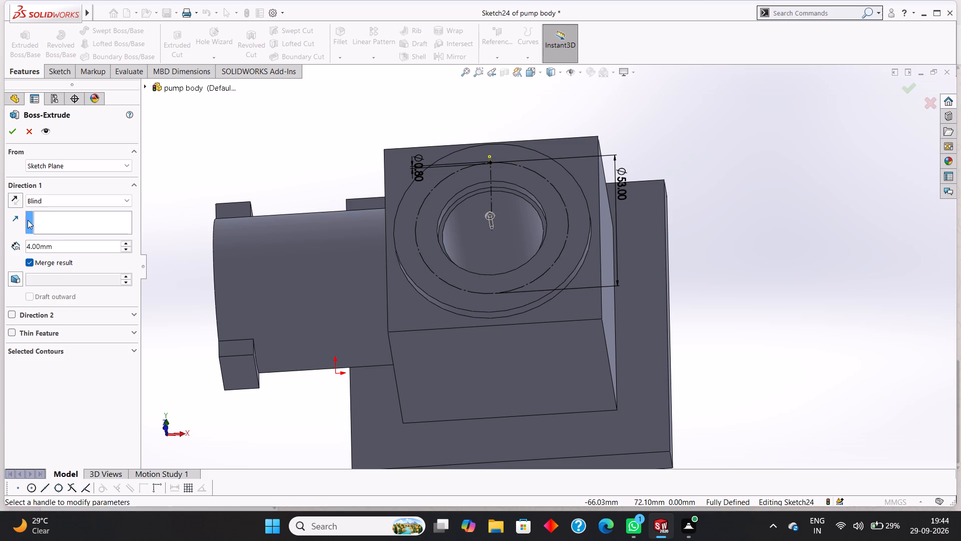
{"action": "left_click", "coordinate": [56, 243]}
{"action": "left_click_drag", "start_coordinate": [79, 248], "coordinate": [2, 247]}
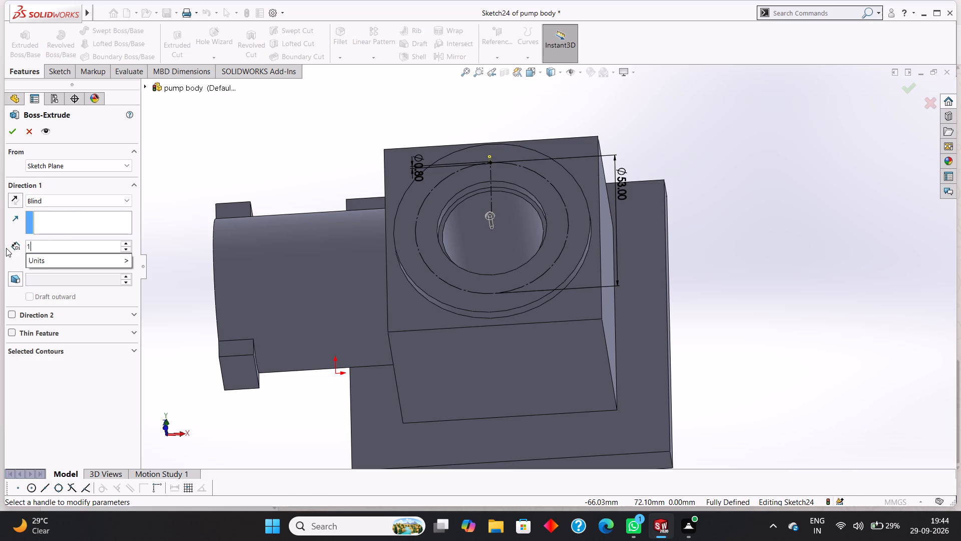
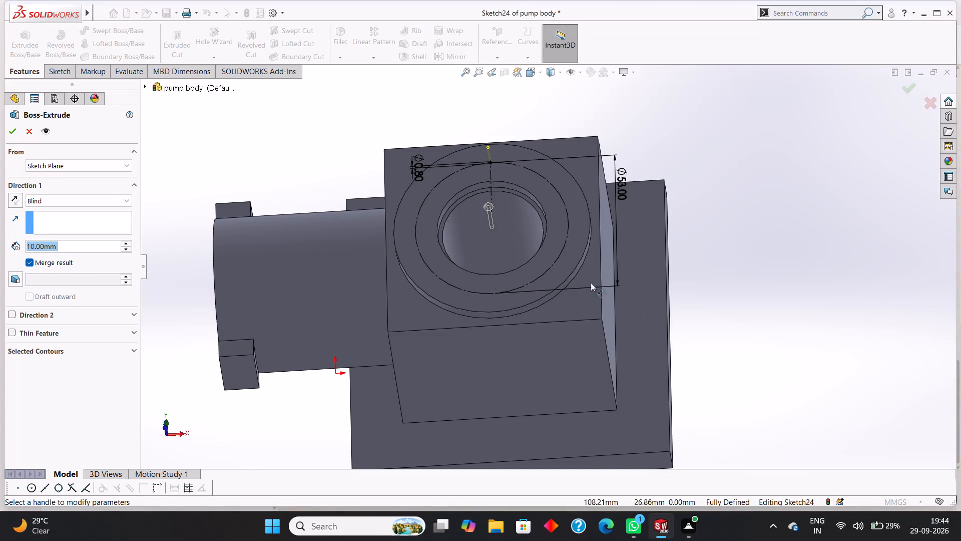
Discard the Boss-Extrude setup and make a blind Extruded Cut of the 0.8 mm circle, 10 mm deep.
{"action": "left_click", "coordinate": [28, 131]}
{"action": "left_click", "coordinate": [175, 42]}
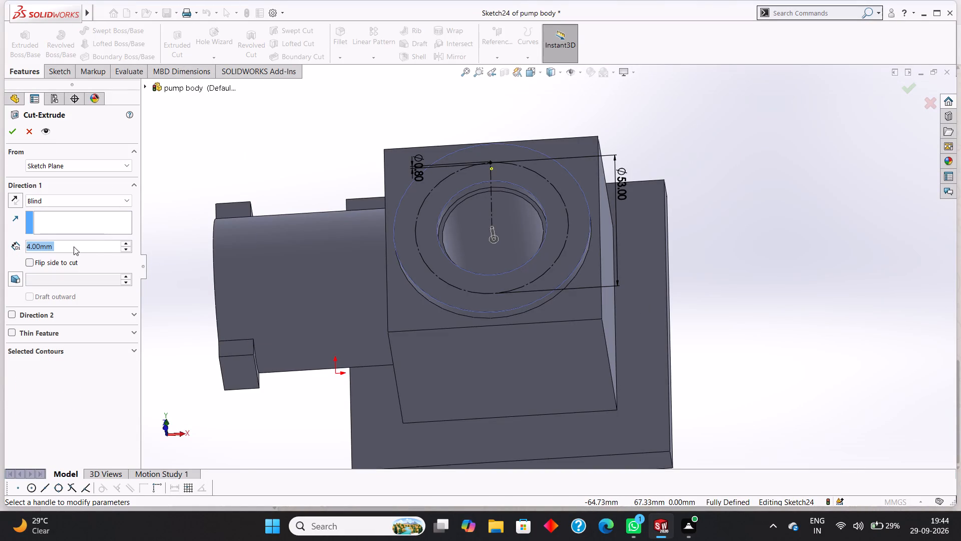
{"action": "left_click", "coordinate": [74, 247]}
{"action": "left_click_drag", "start_coordinate": [93, 249], "coordinate": [18, 247]}
{"action": "type", "text": "10"}
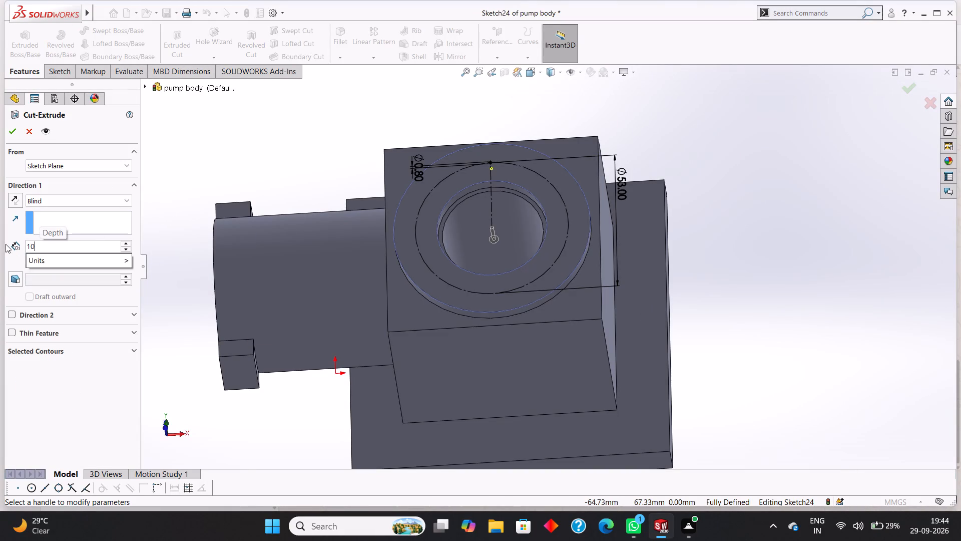
{"action": "key", "text": "Return"}
{"action": "left_click", "coordinate": [12, 130]}
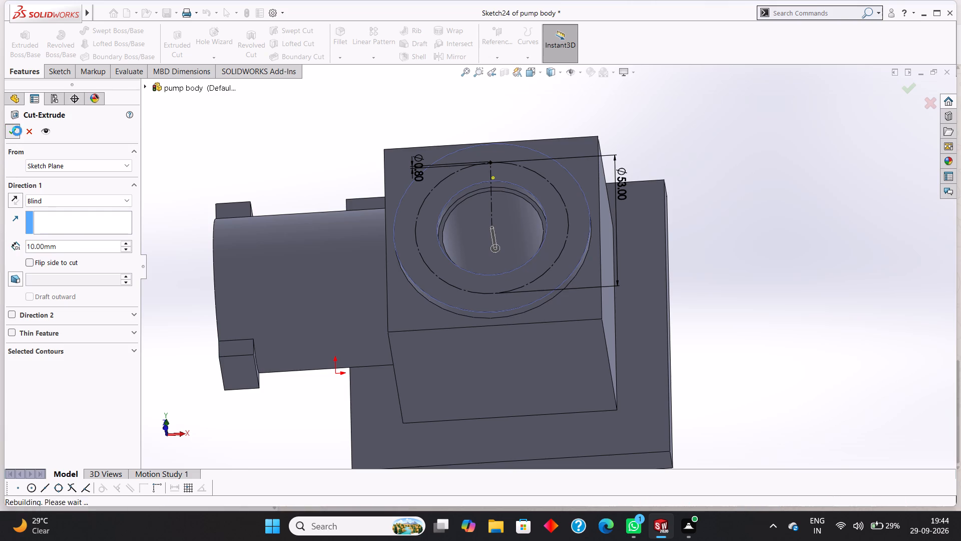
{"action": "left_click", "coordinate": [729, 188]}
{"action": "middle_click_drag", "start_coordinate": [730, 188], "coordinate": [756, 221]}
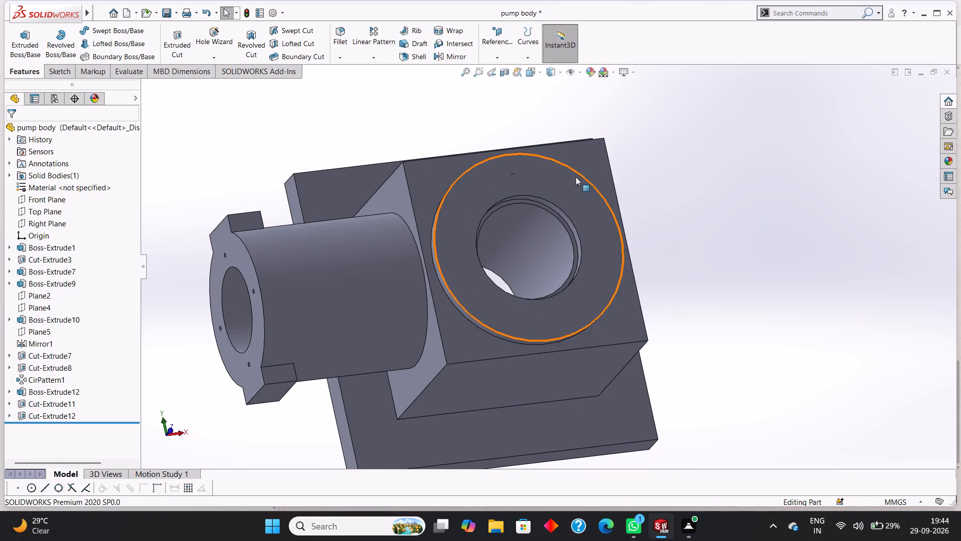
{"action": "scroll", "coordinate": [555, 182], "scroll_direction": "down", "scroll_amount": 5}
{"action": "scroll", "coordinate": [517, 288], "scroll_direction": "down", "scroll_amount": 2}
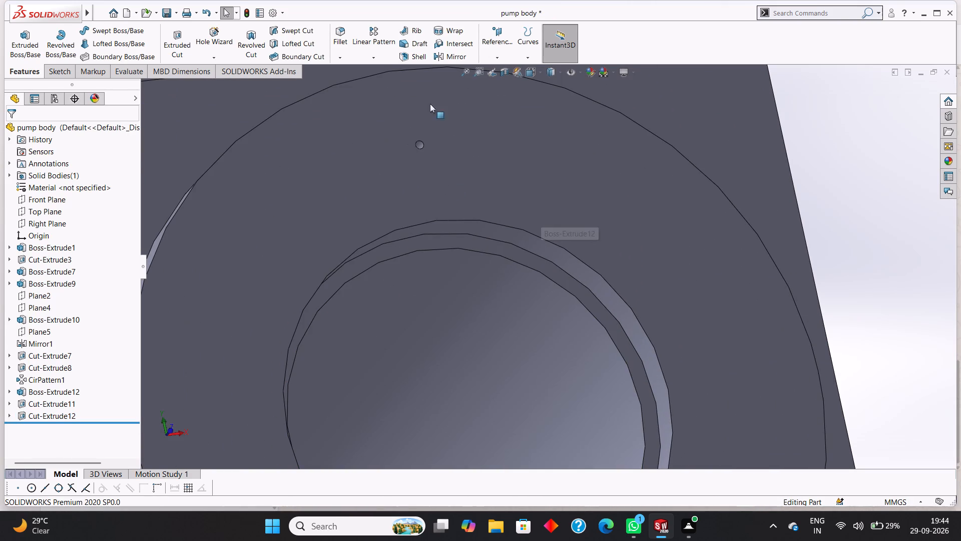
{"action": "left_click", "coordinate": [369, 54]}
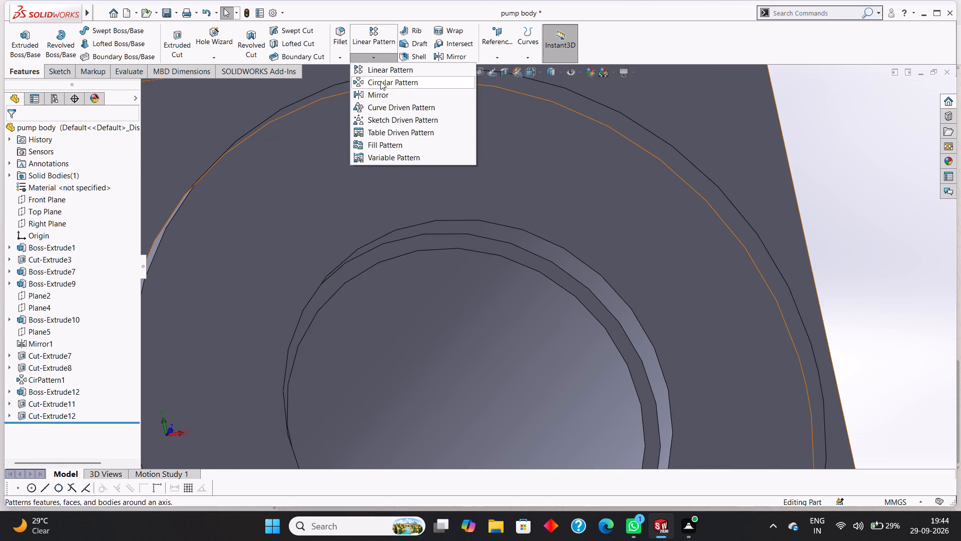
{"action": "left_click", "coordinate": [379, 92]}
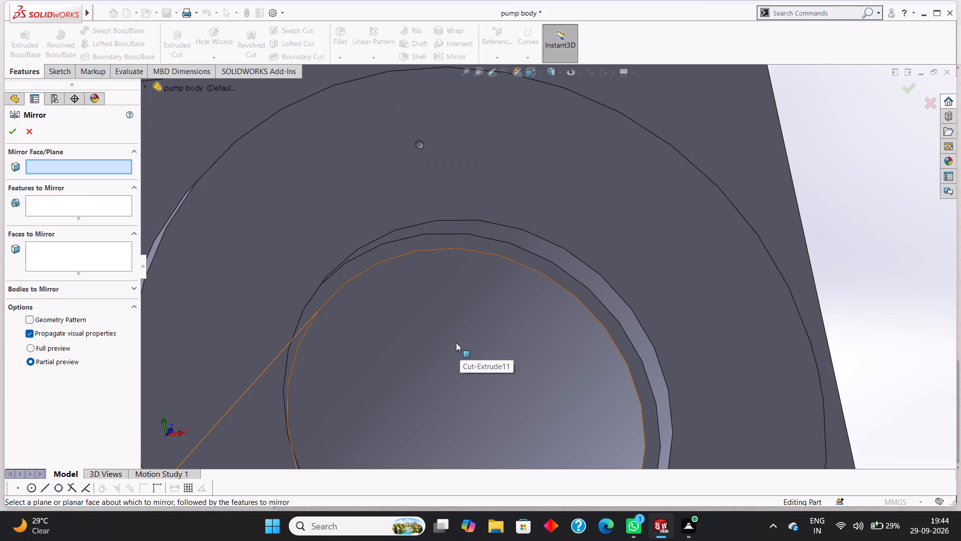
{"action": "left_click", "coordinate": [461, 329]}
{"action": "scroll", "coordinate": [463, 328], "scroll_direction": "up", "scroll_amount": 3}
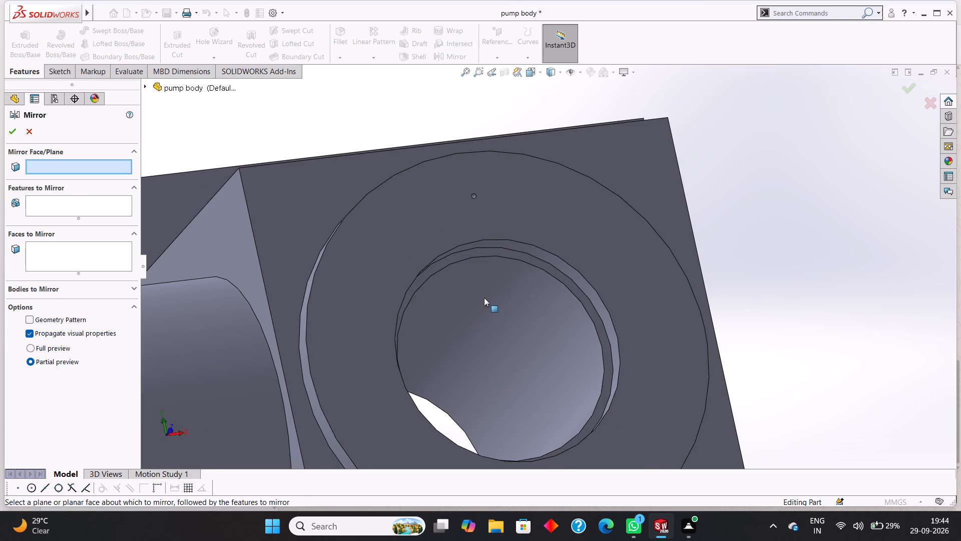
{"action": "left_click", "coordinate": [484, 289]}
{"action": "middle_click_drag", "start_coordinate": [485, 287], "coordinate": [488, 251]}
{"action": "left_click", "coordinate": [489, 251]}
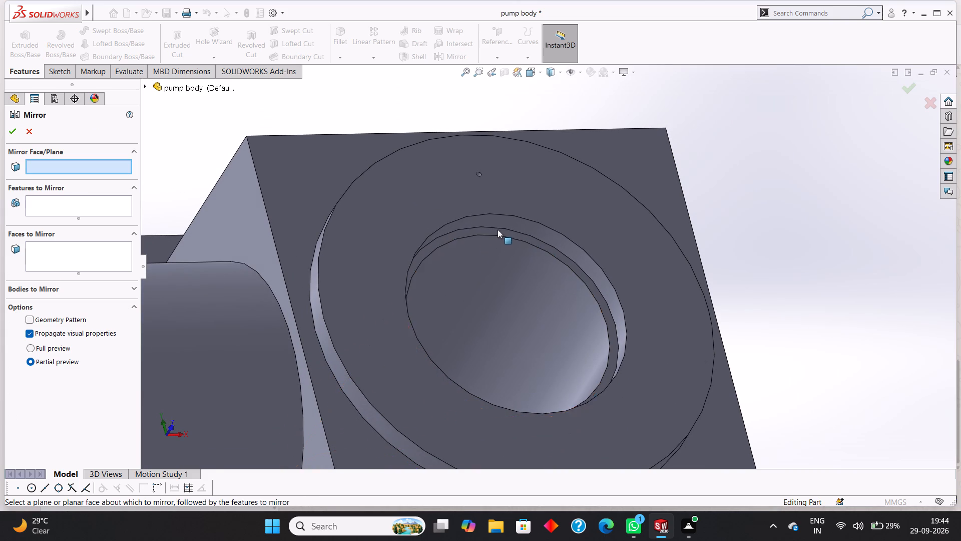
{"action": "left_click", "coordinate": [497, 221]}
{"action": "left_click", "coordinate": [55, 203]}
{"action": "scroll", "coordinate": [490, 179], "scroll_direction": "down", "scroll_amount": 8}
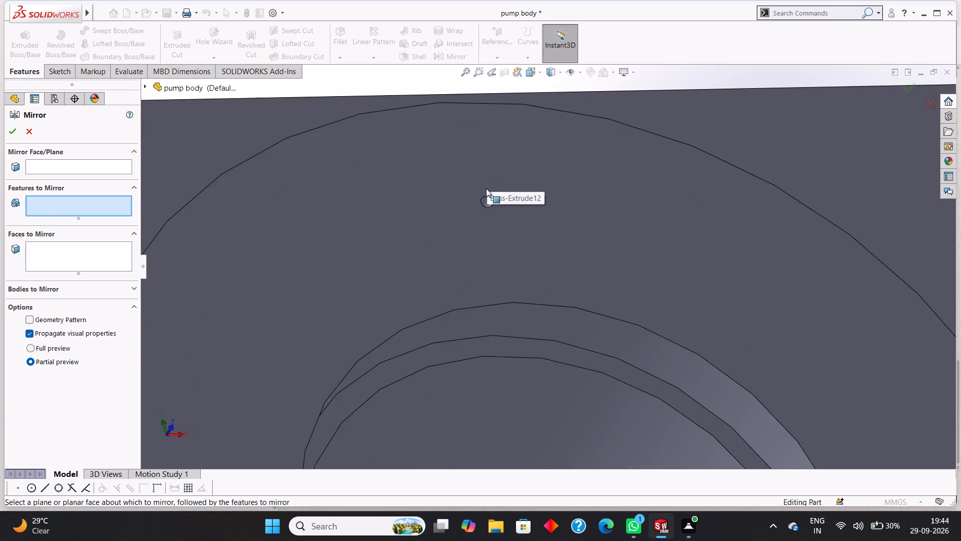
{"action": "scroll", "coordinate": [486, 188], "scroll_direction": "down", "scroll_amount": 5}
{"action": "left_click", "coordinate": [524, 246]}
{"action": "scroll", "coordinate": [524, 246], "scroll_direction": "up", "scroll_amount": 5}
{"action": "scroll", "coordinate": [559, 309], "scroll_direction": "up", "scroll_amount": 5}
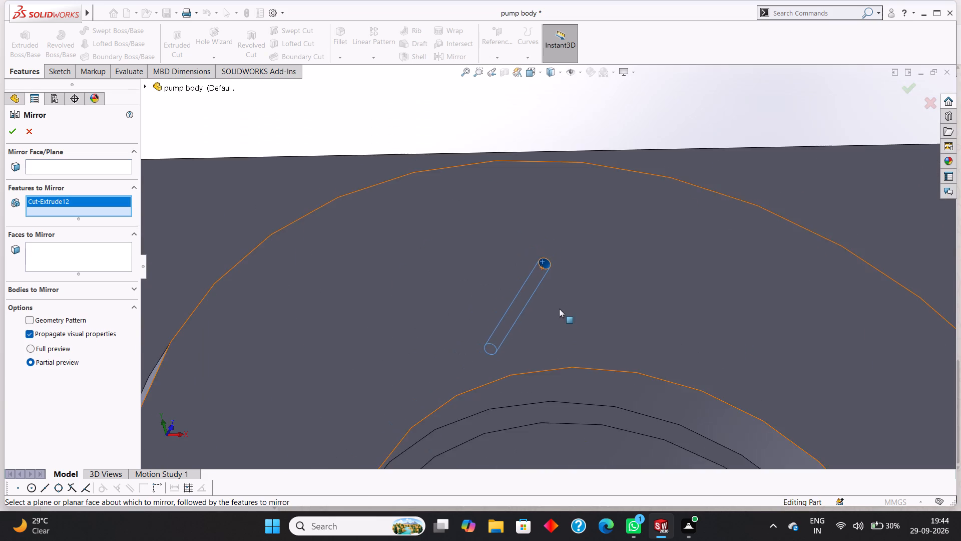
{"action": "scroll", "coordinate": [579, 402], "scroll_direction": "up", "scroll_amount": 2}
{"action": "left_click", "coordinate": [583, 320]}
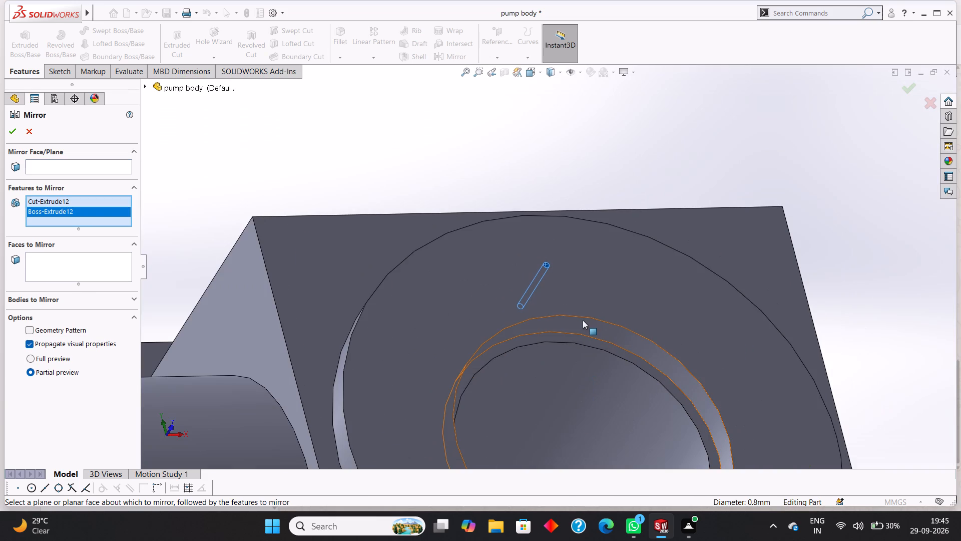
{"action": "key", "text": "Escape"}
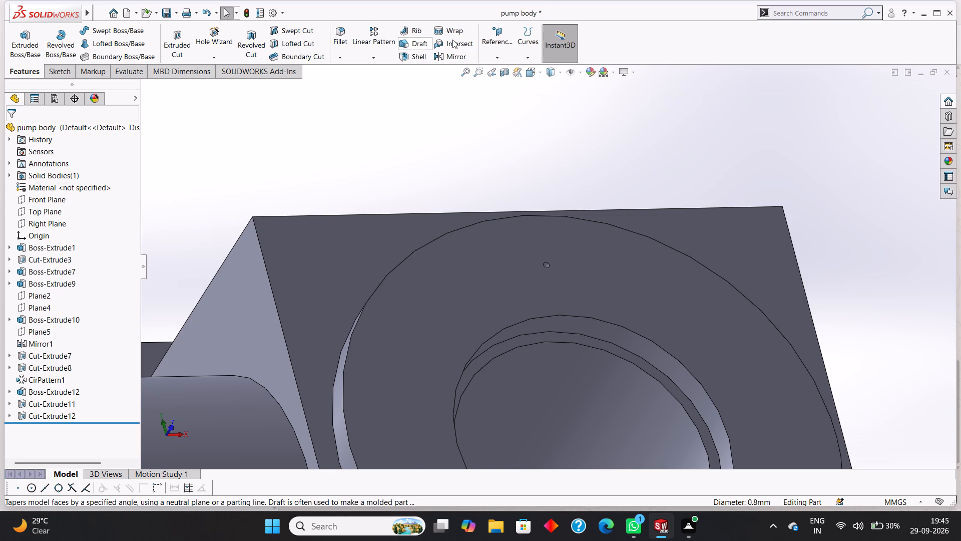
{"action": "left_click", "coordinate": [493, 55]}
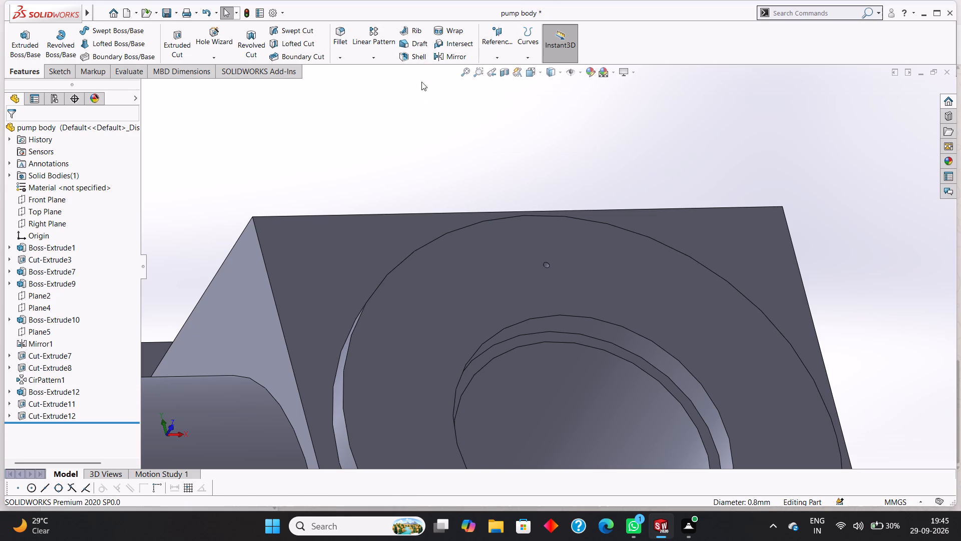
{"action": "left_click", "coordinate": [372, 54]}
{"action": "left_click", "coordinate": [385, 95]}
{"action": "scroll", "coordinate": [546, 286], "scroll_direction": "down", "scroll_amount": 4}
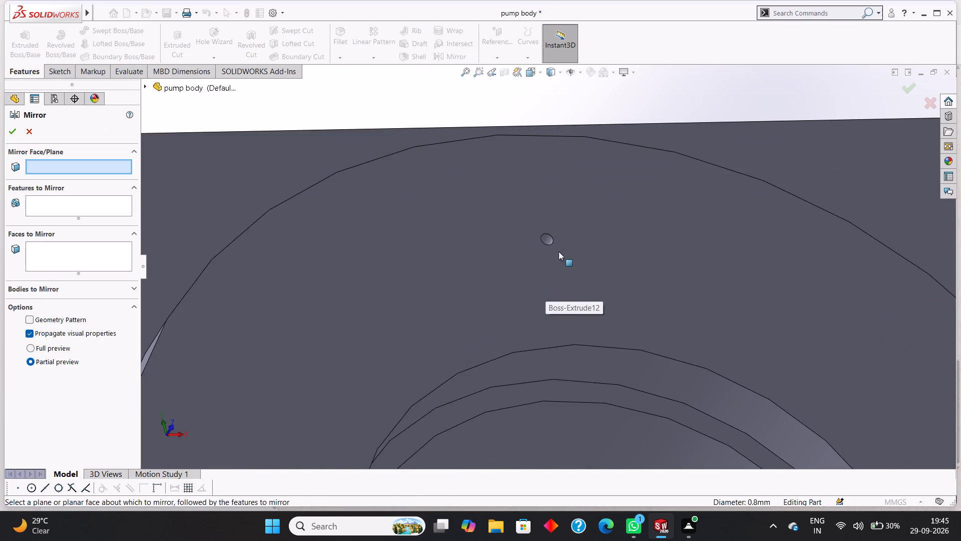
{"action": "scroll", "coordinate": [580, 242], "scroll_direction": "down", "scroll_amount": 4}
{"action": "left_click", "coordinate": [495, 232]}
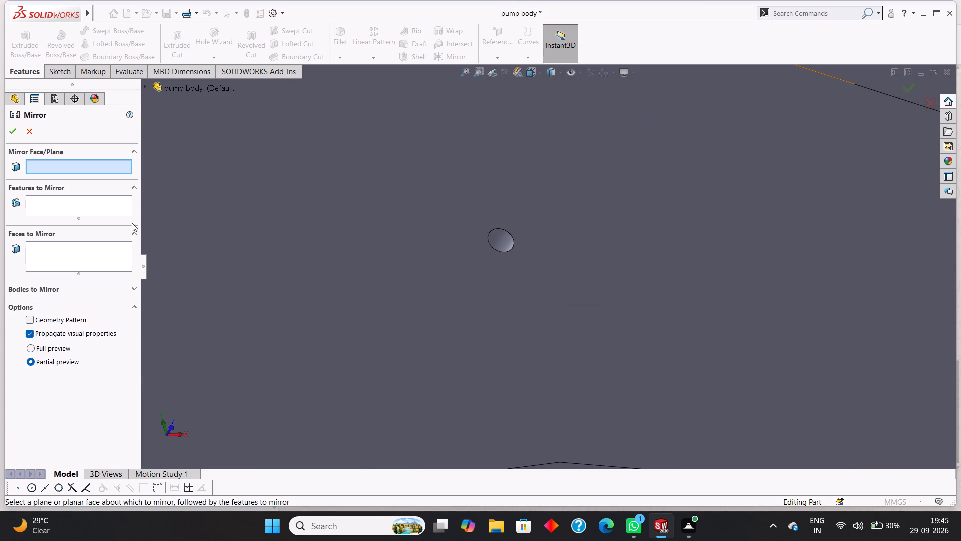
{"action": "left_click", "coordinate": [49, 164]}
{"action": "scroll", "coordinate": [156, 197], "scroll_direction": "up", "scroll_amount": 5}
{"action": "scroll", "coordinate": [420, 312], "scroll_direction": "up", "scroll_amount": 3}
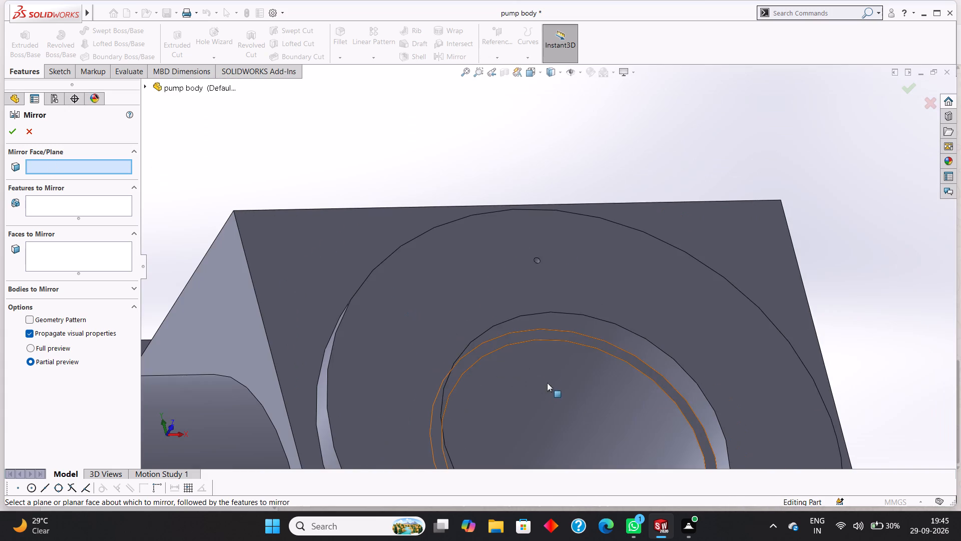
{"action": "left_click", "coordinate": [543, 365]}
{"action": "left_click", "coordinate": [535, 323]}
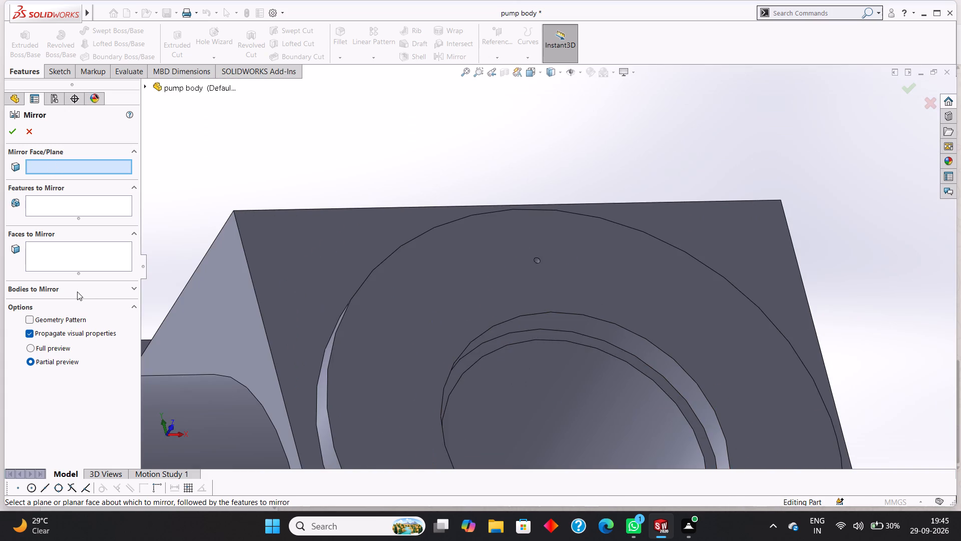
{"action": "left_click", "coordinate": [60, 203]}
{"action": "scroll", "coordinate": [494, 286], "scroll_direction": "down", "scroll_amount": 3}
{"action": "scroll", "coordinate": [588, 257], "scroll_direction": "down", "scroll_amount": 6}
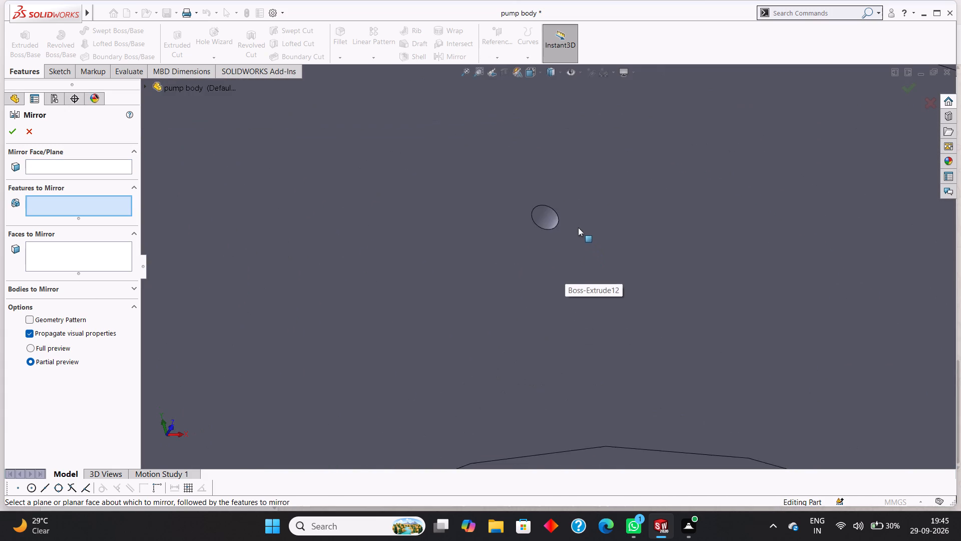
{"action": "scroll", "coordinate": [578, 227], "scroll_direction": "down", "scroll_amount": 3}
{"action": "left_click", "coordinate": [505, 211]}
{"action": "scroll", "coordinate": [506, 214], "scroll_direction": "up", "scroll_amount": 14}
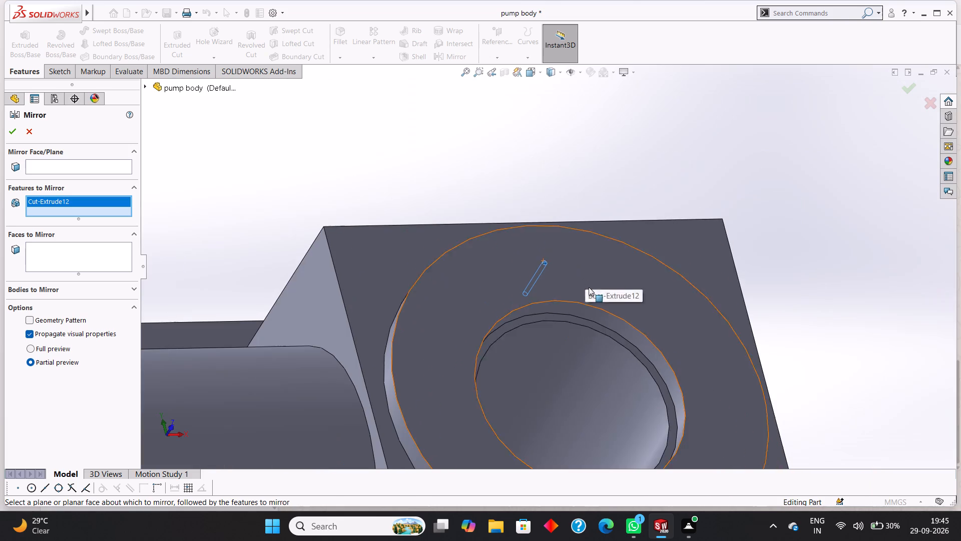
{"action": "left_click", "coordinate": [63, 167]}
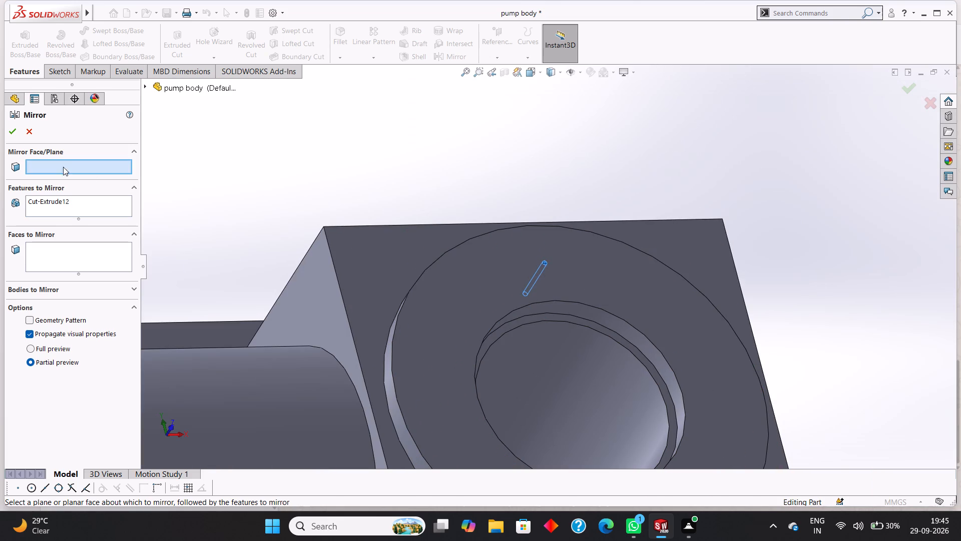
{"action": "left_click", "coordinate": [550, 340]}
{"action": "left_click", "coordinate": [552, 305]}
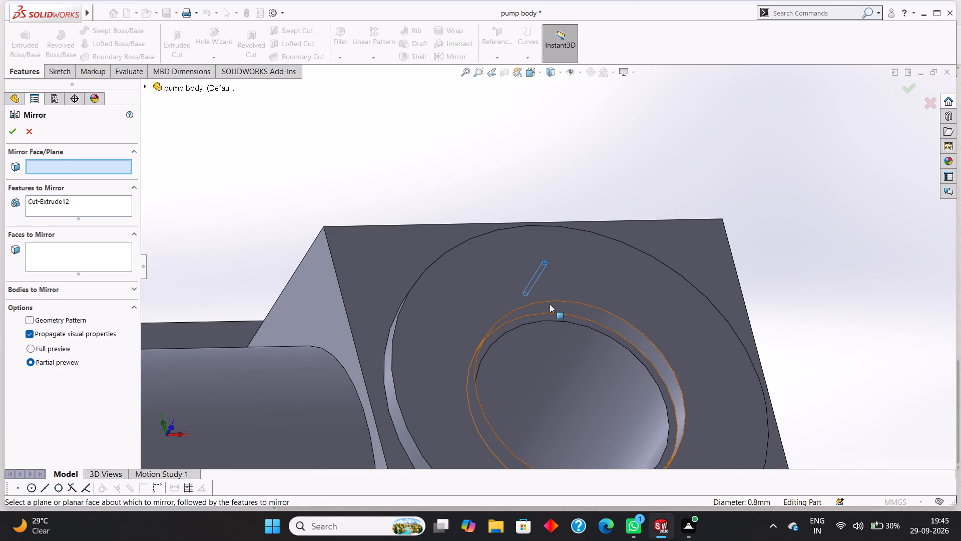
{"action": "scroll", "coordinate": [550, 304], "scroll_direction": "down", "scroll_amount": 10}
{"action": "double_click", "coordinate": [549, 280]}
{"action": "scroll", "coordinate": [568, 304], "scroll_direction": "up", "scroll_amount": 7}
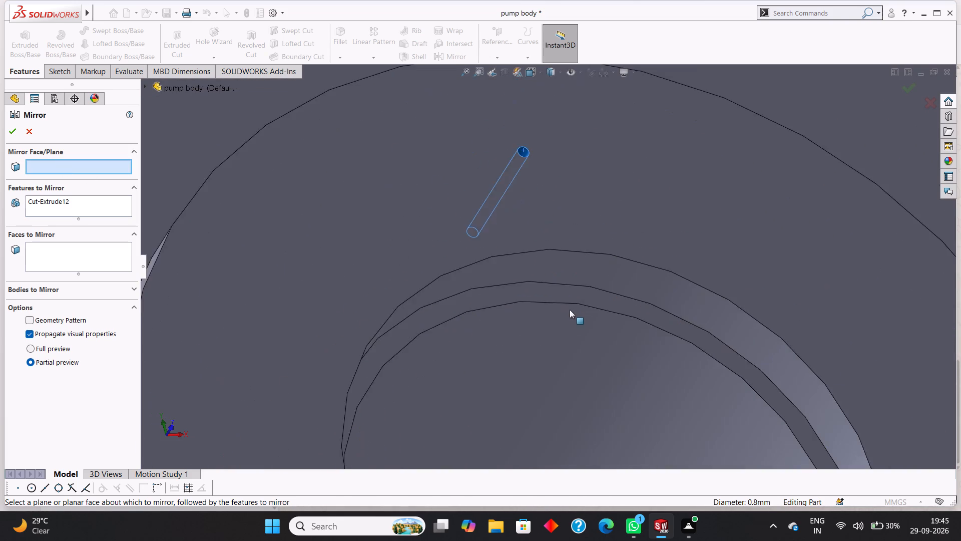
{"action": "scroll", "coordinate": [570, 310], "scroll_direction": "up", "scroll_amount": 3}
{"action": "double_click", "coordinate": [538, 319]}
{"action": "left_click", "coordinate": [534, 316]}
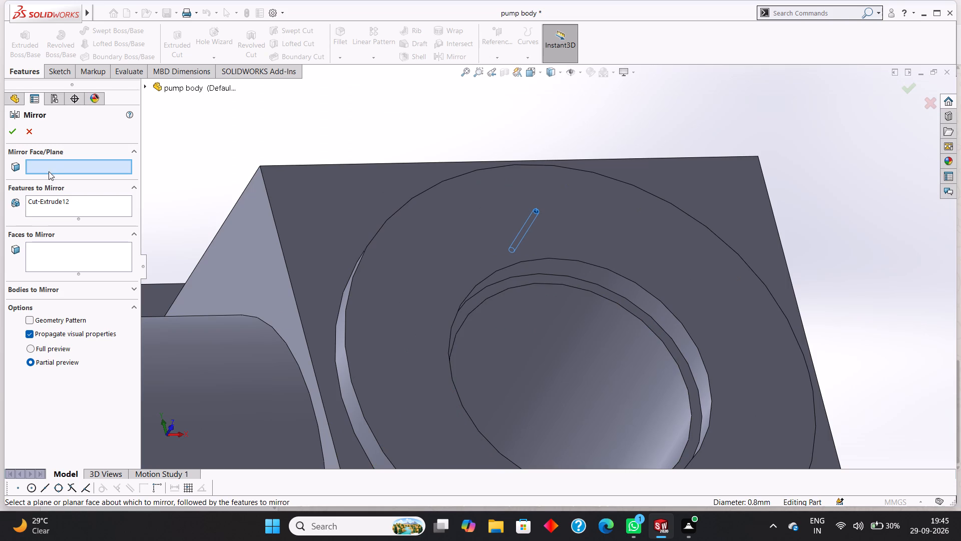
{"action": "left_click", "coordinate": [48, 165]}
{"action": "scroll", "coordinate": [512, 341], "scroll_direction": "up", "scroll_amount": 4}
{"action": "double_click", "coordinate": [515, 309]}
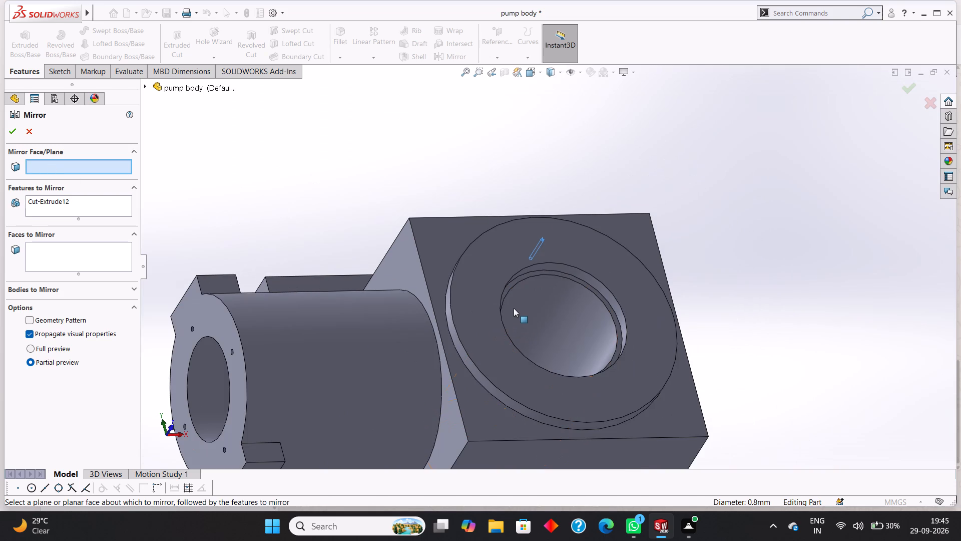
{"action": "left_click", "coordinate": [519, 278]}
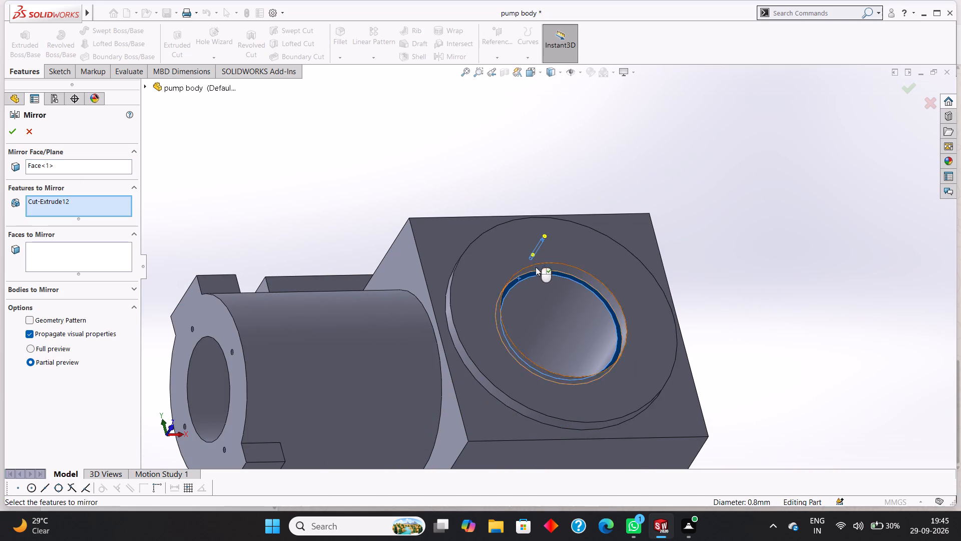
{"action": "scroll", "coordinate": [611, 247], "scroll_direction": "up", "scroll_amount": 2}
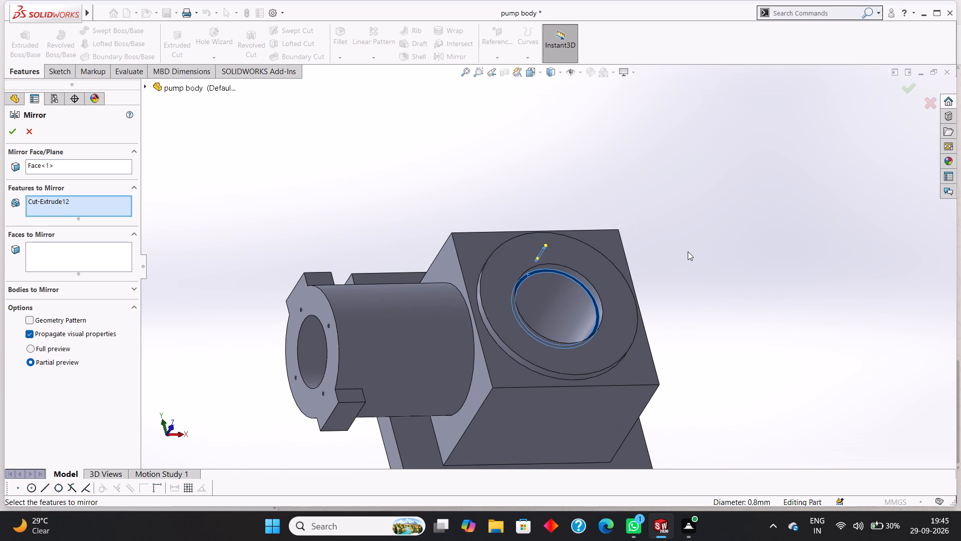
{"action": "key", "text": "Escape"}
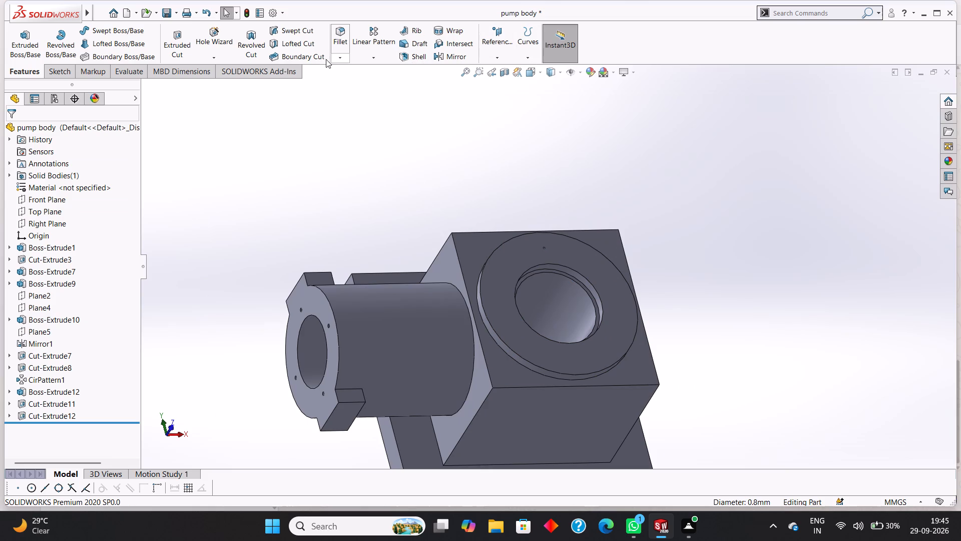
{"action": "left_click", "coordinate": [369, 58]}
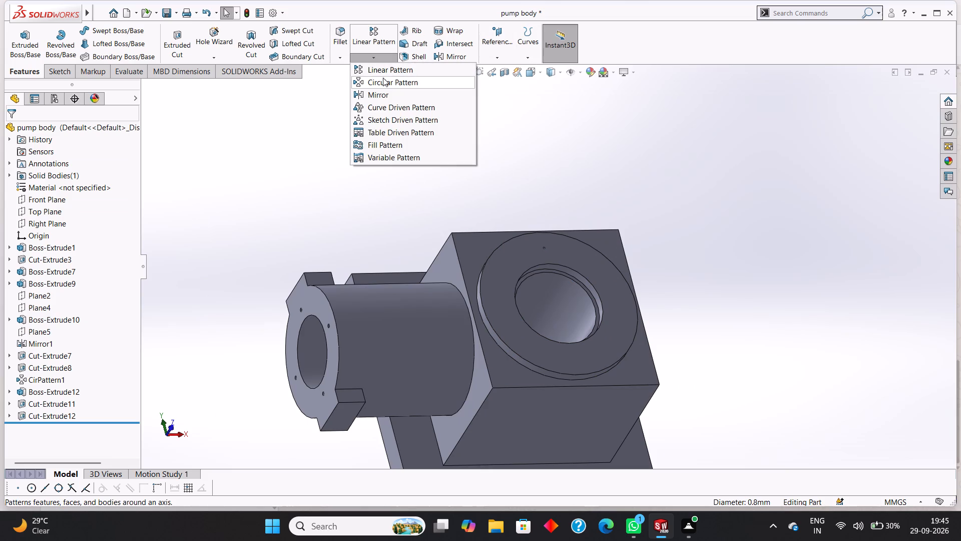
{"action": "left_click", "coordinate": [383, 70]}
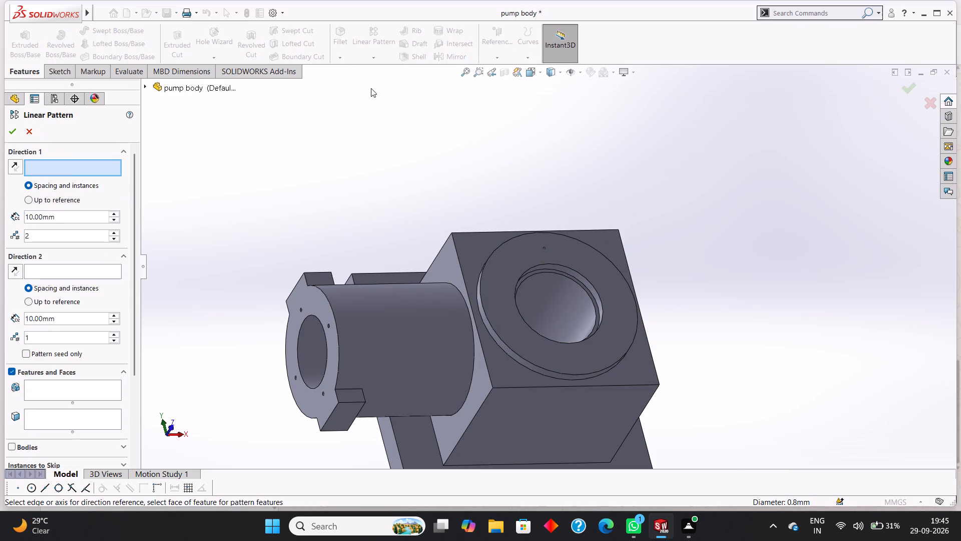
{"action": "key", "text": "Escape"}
Circular-pattern the 0.8 mm hole cut around the bore face with 4 equally spaced instances over 360 degrees.
{"action": "left_click", "coordinate": [373, 56]}
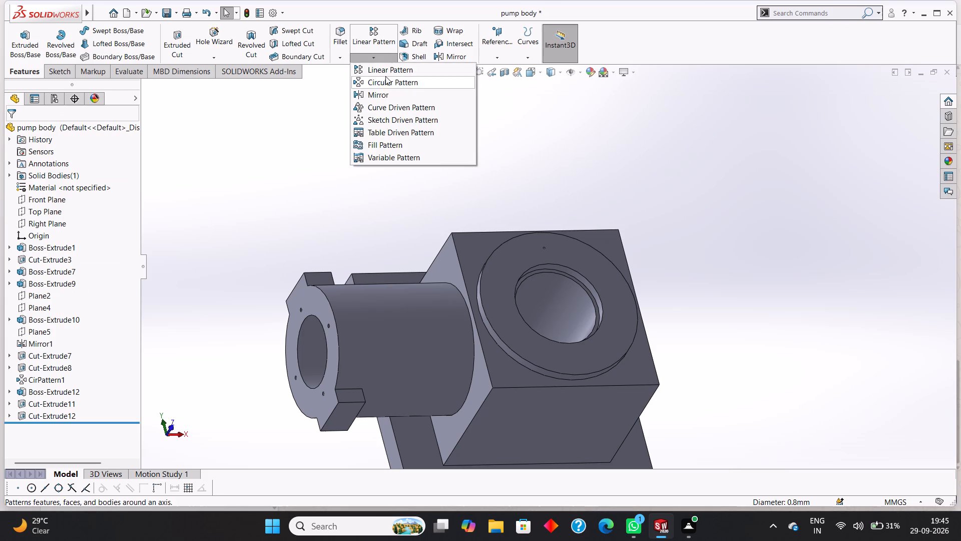
{"action": "left_click", "coordinate": [386, 79]}
{"action": "scroll", "coordinate": [553, 289], "scroll_direction": "down", "scroll_amount": 4}
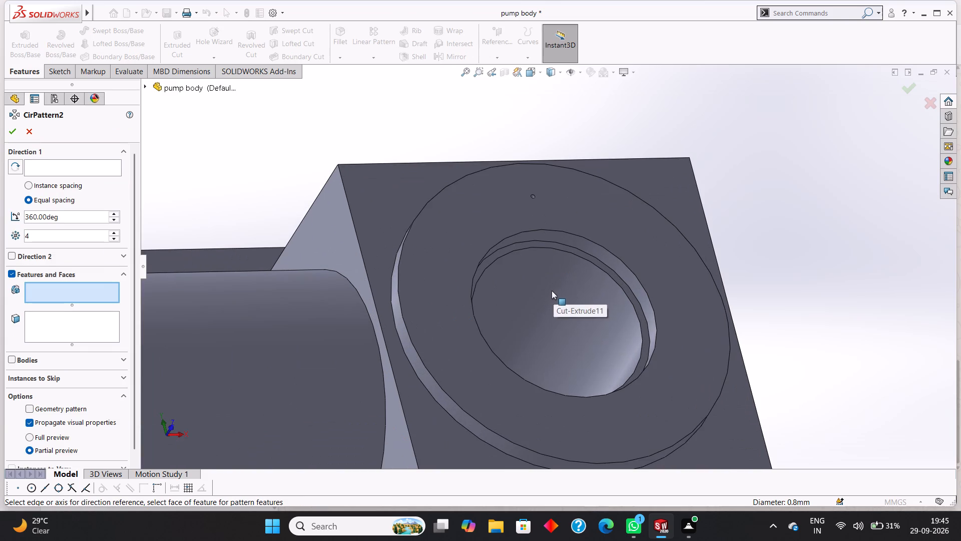
{"action": "scroll", "coordinate": [542, 178], "scroll_direction": "down", "scroll_amount": 5}
{"action": "scroll", "coordinate": [511, 282], "scroll_direction": "down", "scroll_amount": 7}
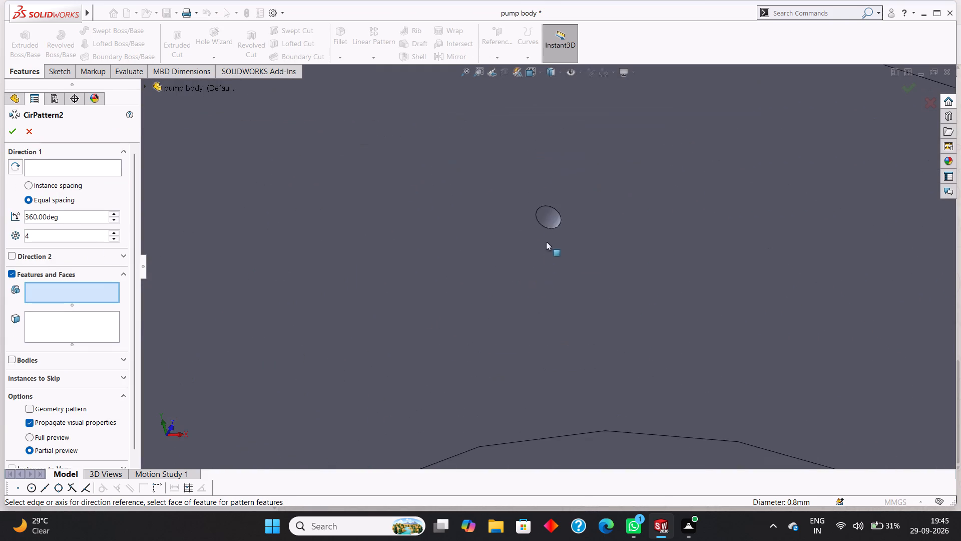
{"action": "scroll", "coordinate": [546, 241], "scroll_direction": "down", "scroll_amount": 4}
{"action": "left_click", "coordinate": [550, 197]}
{"action": "scroll", "coordinate": [552, 209], "scroll_direction": "up", "scroll_amount": 17}
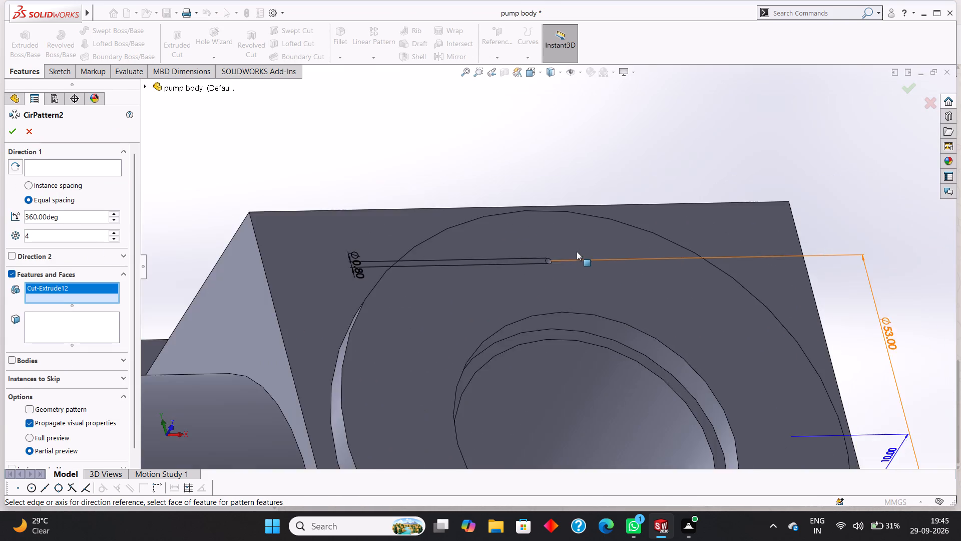
{"action": "scroll", "coordinate": [580, 262], "scroll_direction": "up", "scroll_amount": 3}
{"action": "left_click", "coordinate": [44, 169]}
{"action": "scroll", "coordinate": [551, 395], "scroll_direction": "down", "scroll_amount": 2}
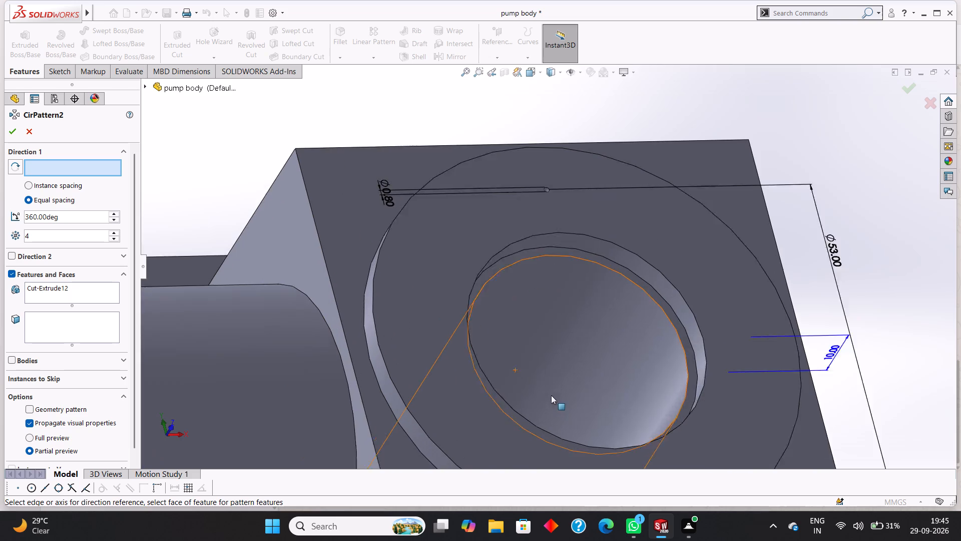
{"action": "scroll", "coordinate": [551, 395], "scroll_direction": "down", "scroll_amount": 2}
{"action": "left_click", "coordinate": [533, 272]}
{"action": "scroll", "coordinate": [531, 272], "scroll_direction": "up", "scroll_amount": 6}
{"action": "left_click", "coordinate": [8, 133]}
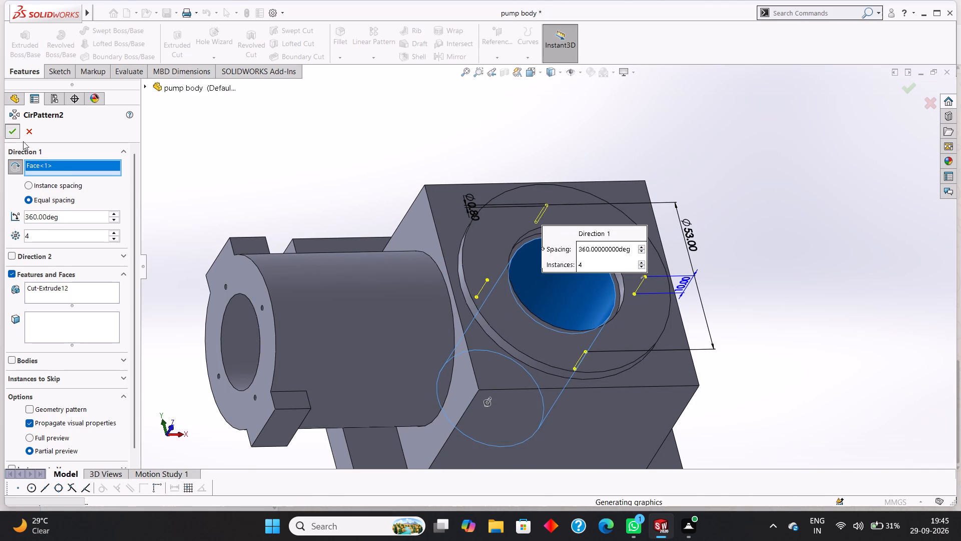
{"action": "left_click", "coordinate": [755, 245]}
Examine the pump body from all sides, including the base plate's underside with its central bore.
{"action": "scroll", "coordinate": [757, 256], "scroll_direction": "up", "scroll_amount": 2}
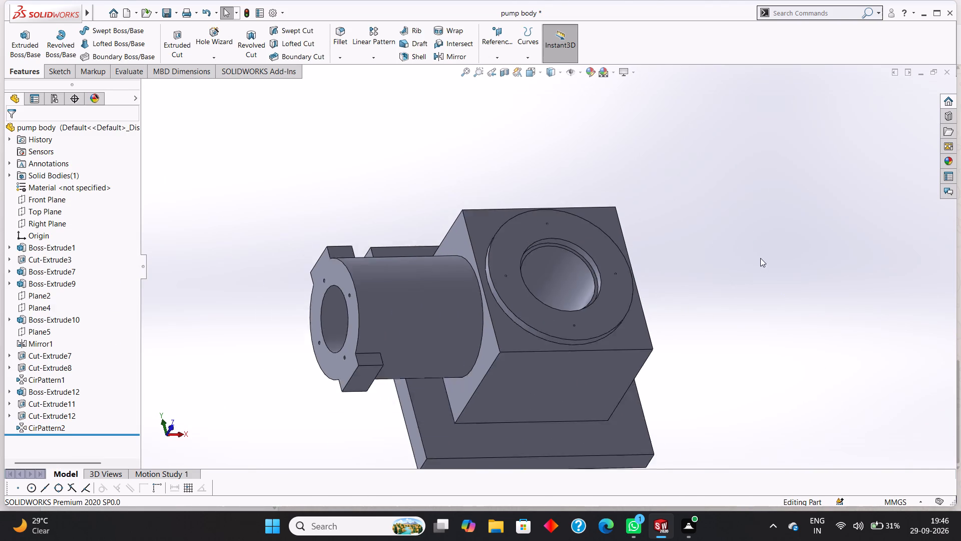
{"action": "middle_click_drag", "start_coordinate": [748, 248], "coordinate": [718, 207]}
{"action": "scroll", "coordinate": [731, 258], "scroll_direction": "up", "scroll_amount": 4}
{"action": "middle_click_drag", "start_coordinate": [698, 317], "coordinate": [720, 266]}
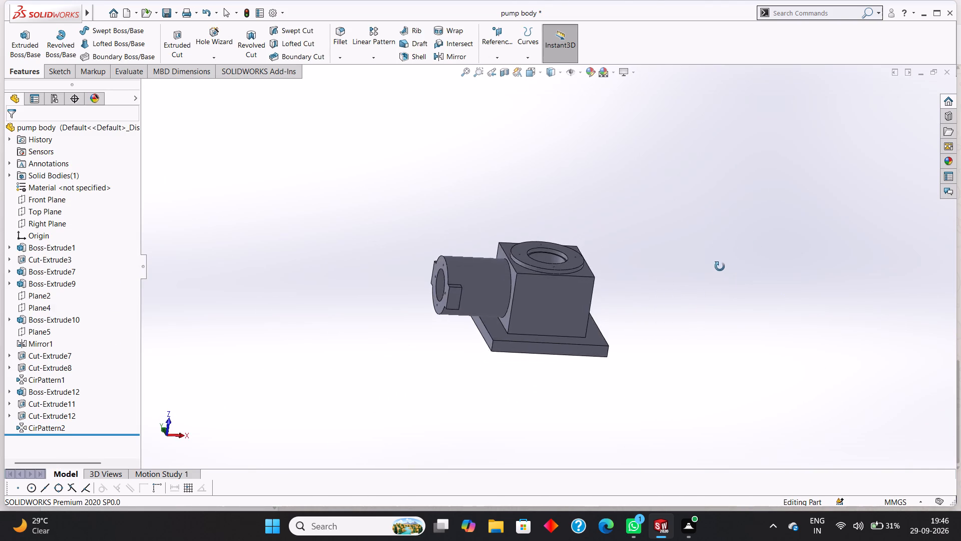
{"action": "middle_click_drag", "start_coordinate": [720, 266], "coordinate": [741, 271]}
{"action": "middle_click_drag", "start_coordinate": [645, 391], "coordinate": [652, 382]}
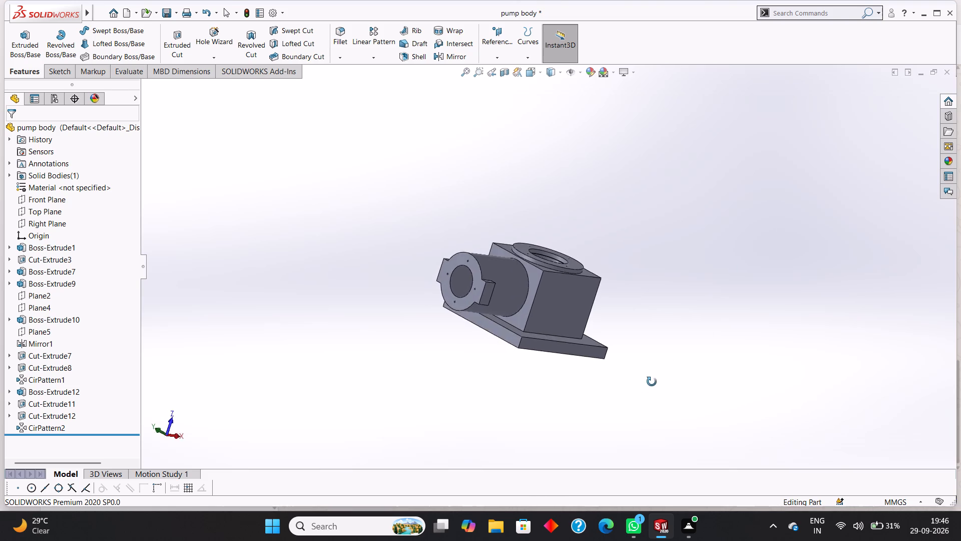
{"action": "middle_click_drag", "start_coordinate": [652, 382], "coordinate": [565, 376]}
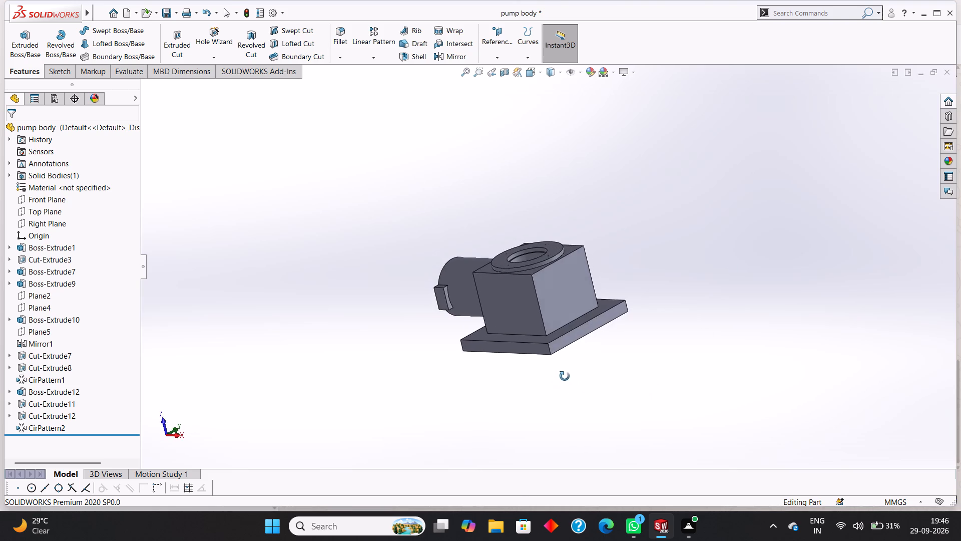
{"action": "middle_click_drag", "start_coordinate": [565, 376], "coordinate": [597, 192]}
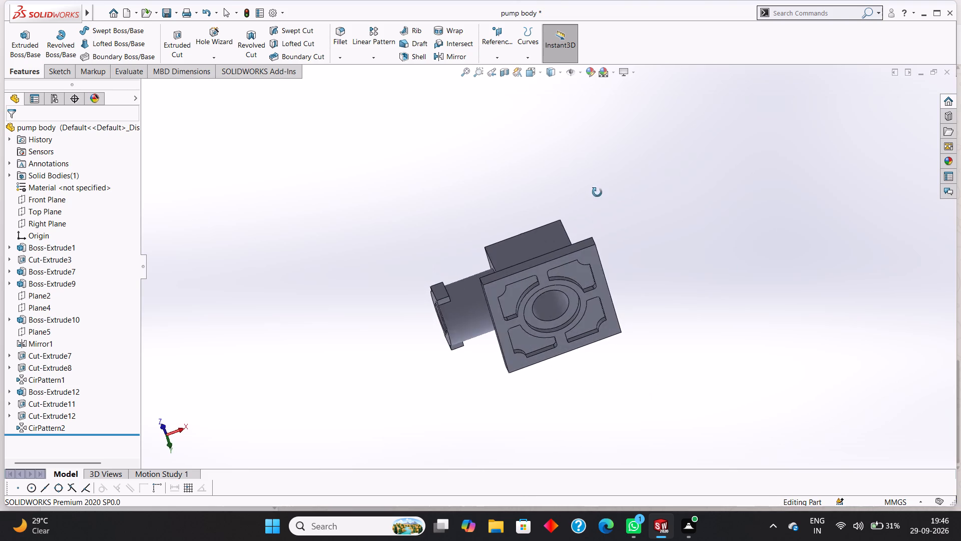
{"action": "middle_click_drag", "start_coordinate": [597, 192], "coordinate": [592, 175]}
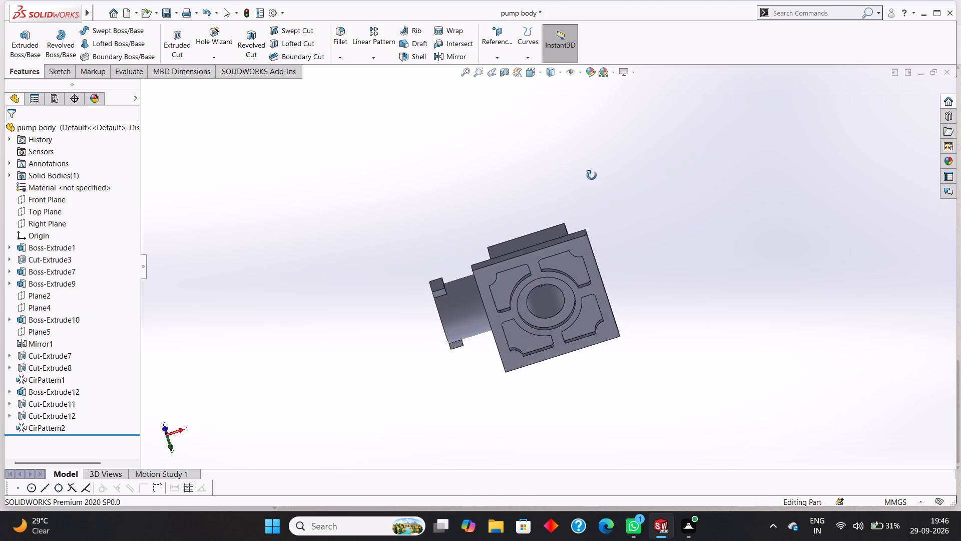
{"action": "middle_click_drag", "start_coordinate": [592, 175], "coordinate": [624, 437]}
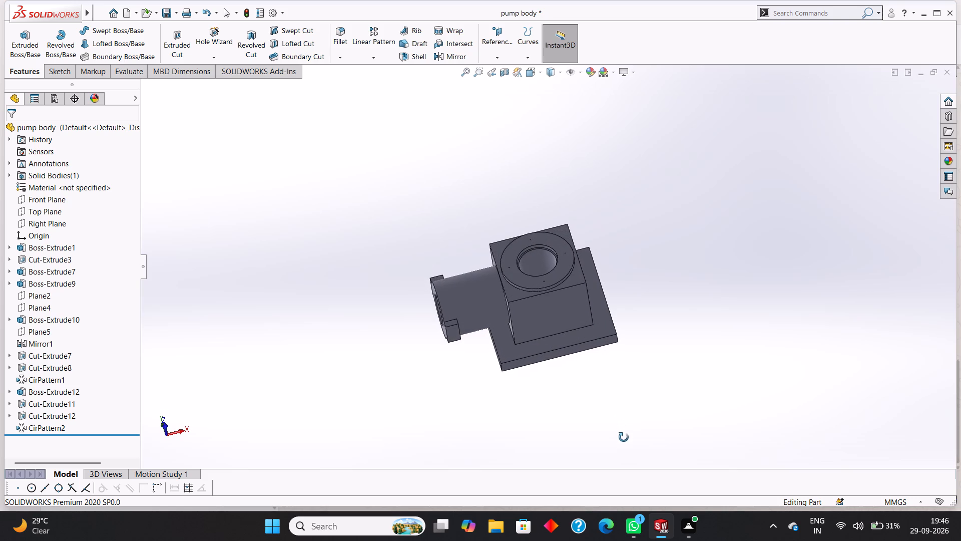
{"action": "middle_click_drag", "start_coordinate": [624, 437], "coordinate": [565, 143]}
{"action": "scroll", "coordinate": [558, 168], "scroll_direction": "up", "scroll_amount": 1}
{"action": "middle_click_drag", "start_coordinate": [595, 276], "coordinate": [601, 241]}
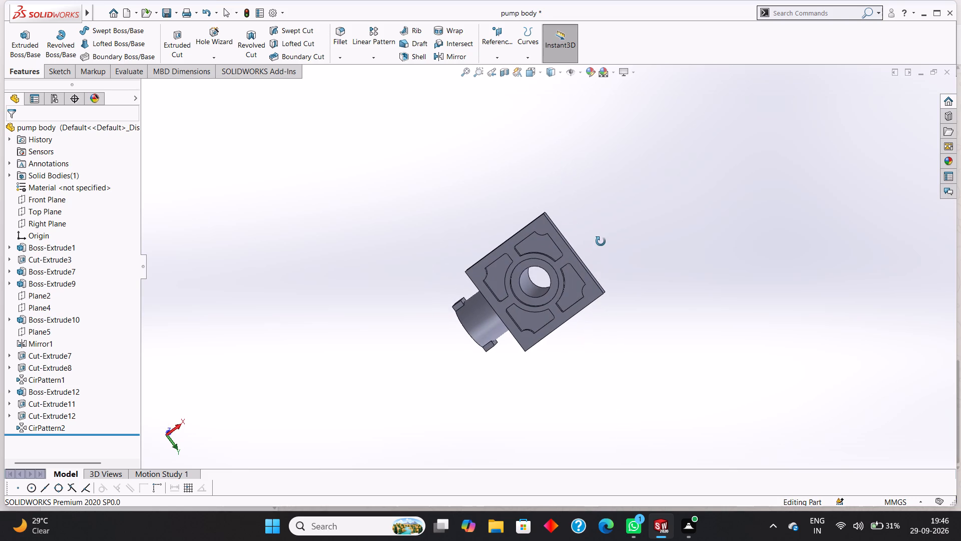
{"action": "middle_click_drag", "start_coordinate": [601, 241], "coordinate": [605, 235]}
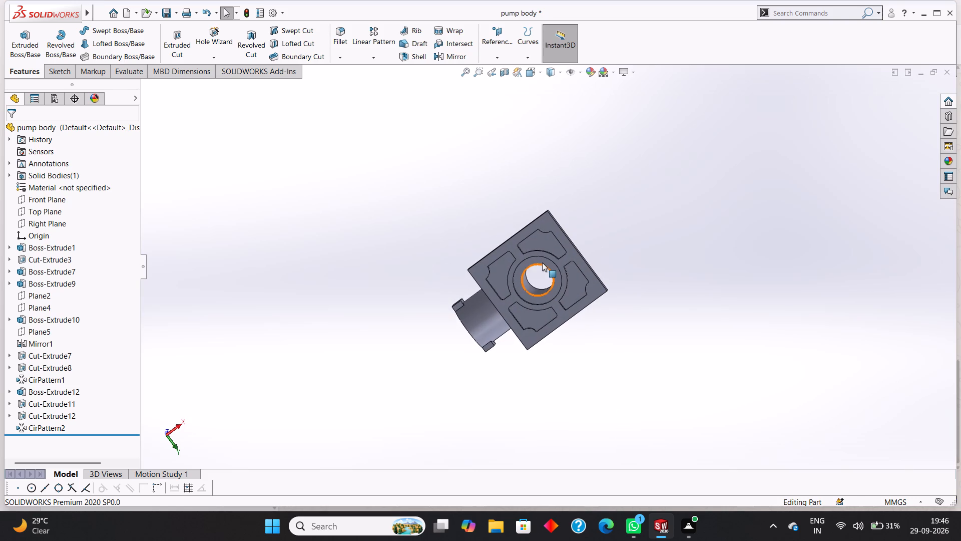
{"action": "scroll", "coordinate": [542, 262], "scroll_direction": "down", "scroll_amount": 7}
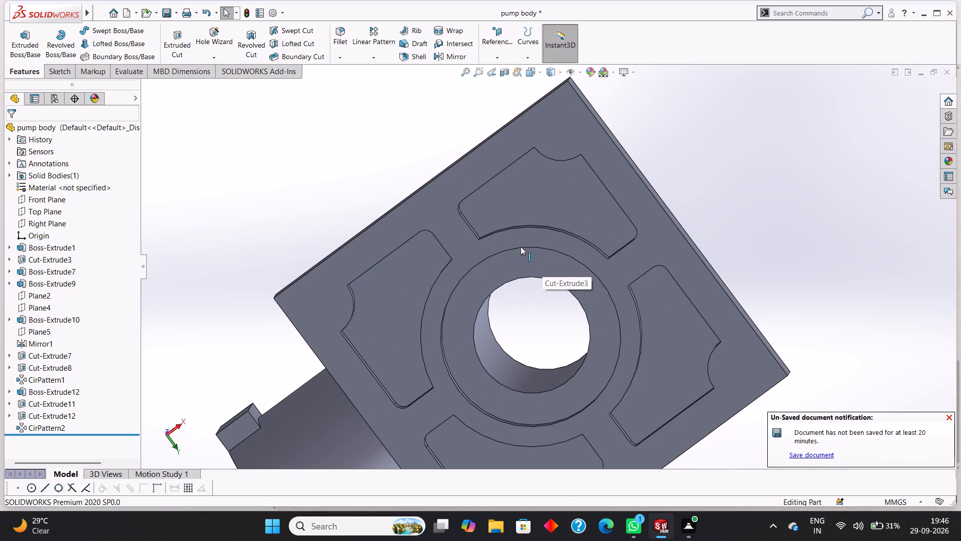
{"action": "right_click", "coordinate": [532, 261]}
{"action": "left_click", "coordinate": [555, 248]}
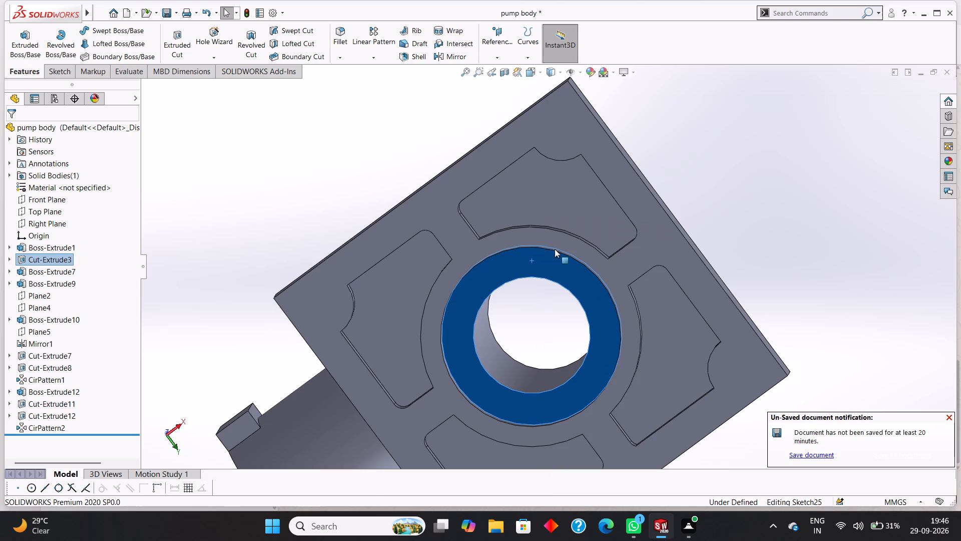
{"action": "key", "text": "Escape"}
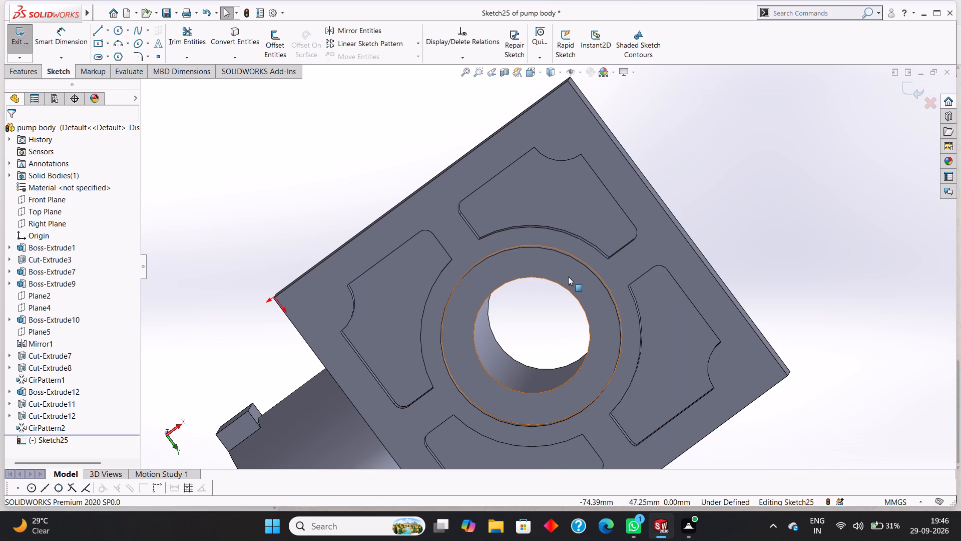
Save the pump body part, deleting the empty sketch.
{"action": "key", "text": "ctrl+s"}
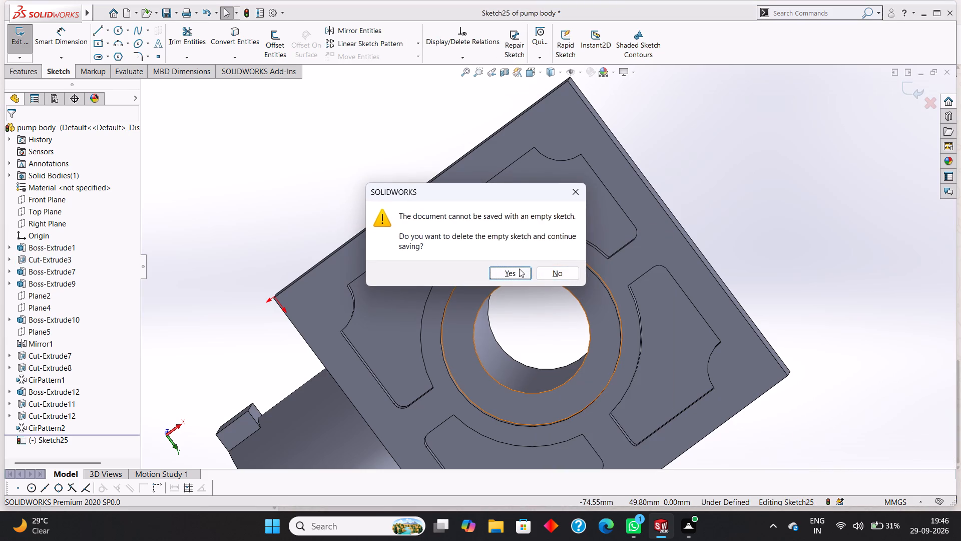
{"action": "left_click", "coordinate": [515, 271]}
{"action": "left_click", "coordinate": [466, 215]}
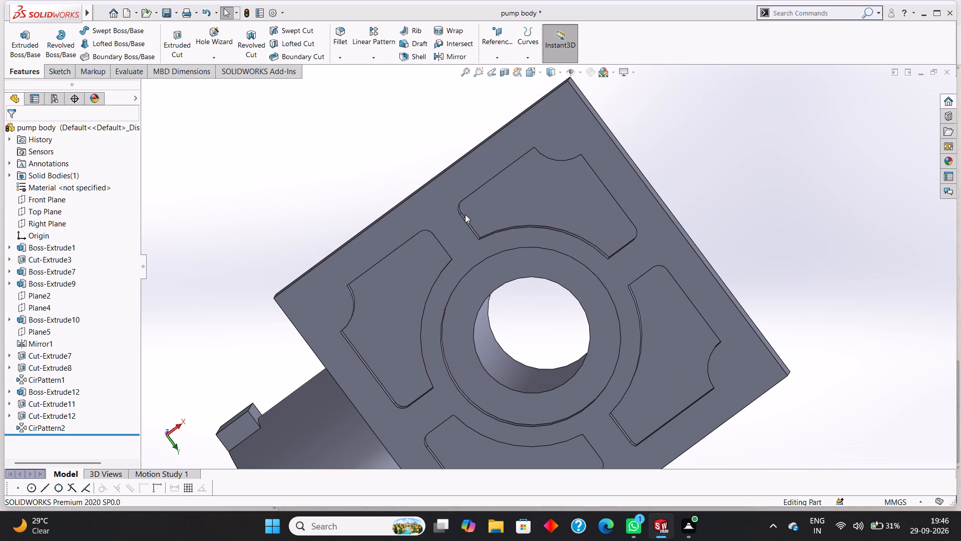
Sketch a circle about 44.79 mm in diameter, concentric with the bore, on the ring face of the base's underside.
{"action": "left_click", "coordinate": [489, 268]}
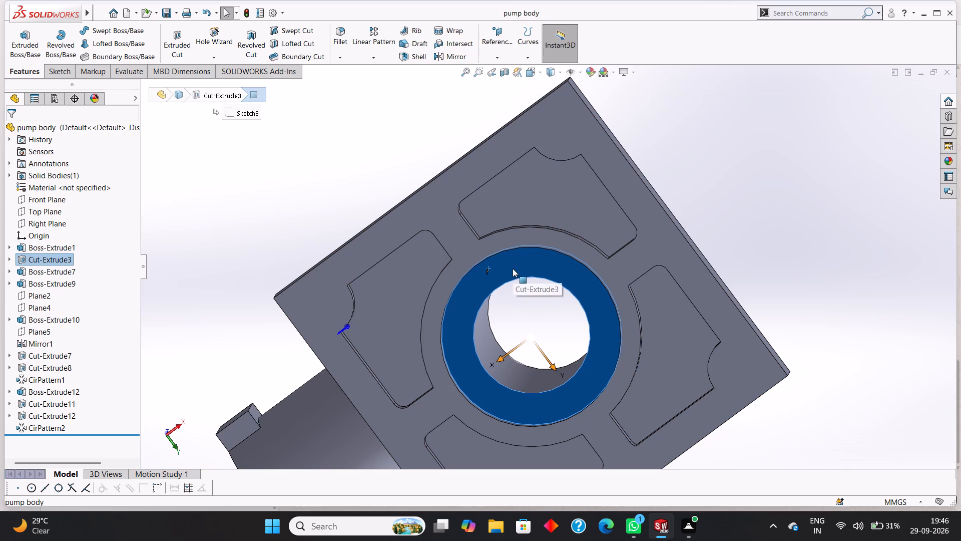
{"action": "key", "text": "ctrl+8"}
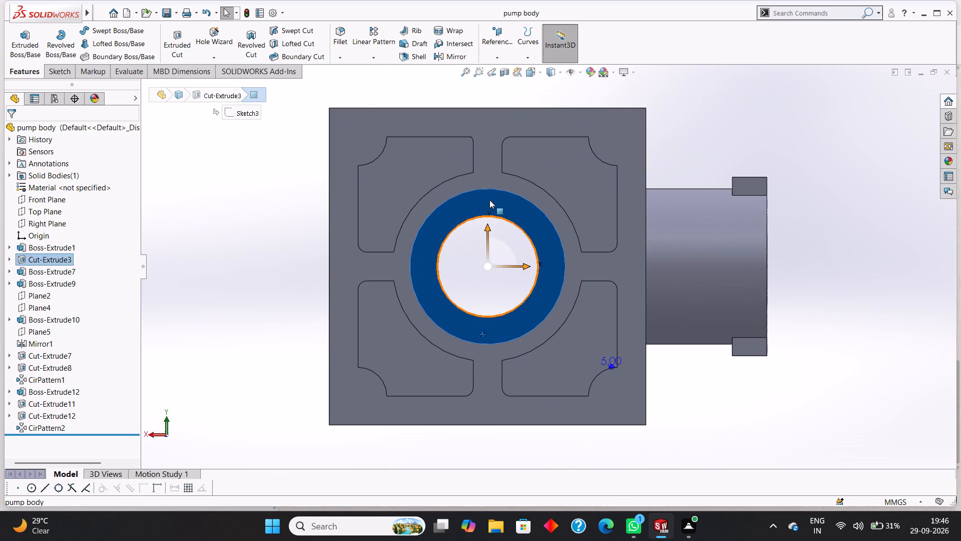
{"action": "right_click", "coordinate": [490, 200]}
{"action": "left_click", "coordinate": [514, 186]}
{"action": "key", "text": "Escape"}
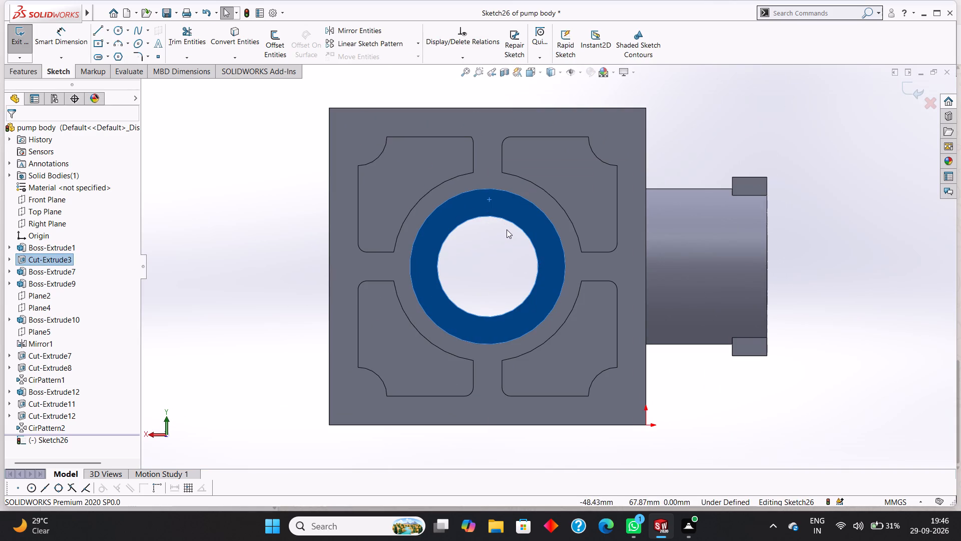
{"action": "left_click", "coordinate": [115, 31]}
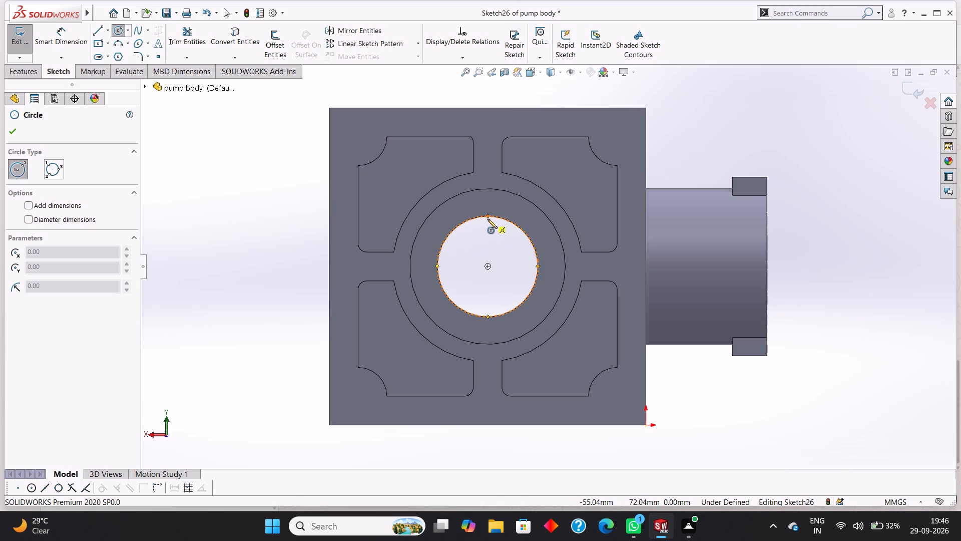
{"action": "left_click_drag", "start_coordinate": [488, 265], "coordinate": [544, 299]}
{"action": "left_click", "coordinate": [17, 131]}
Dimension the new circle around the bore with a diameter of 54 mm.
{"action": "left_click", "coordinate": [50, 45]}
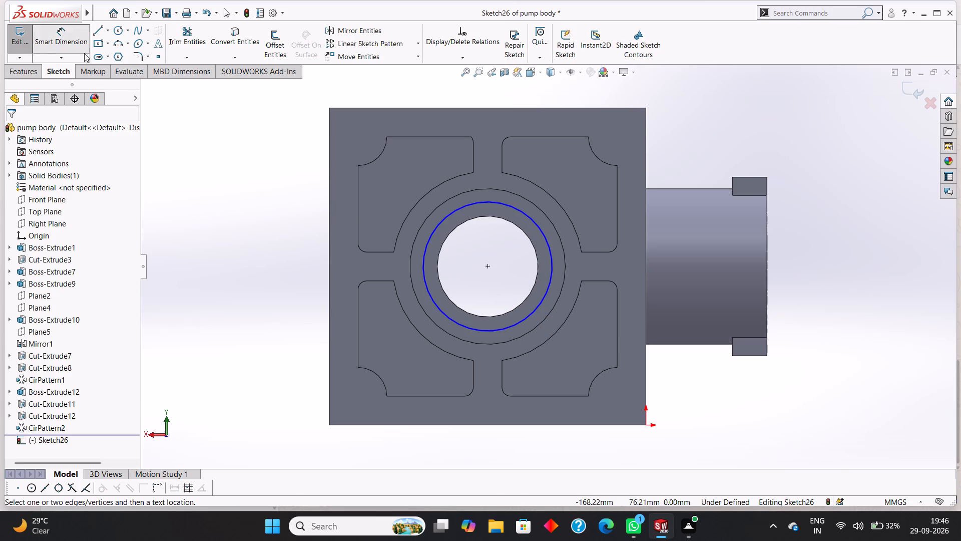
{"action": "left_click", "coordinate": [474, 204]}
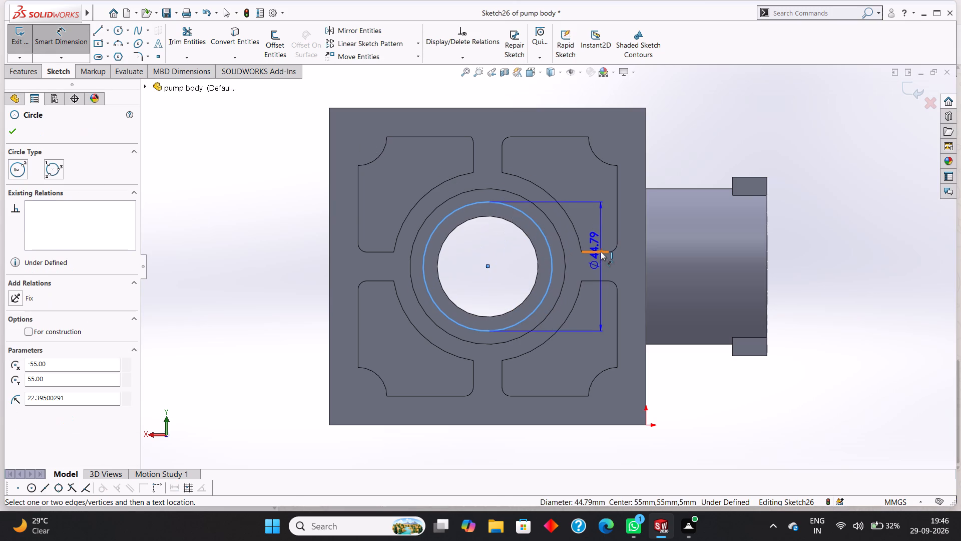
{"action": "left_click", "coordinate": [601, 251]}
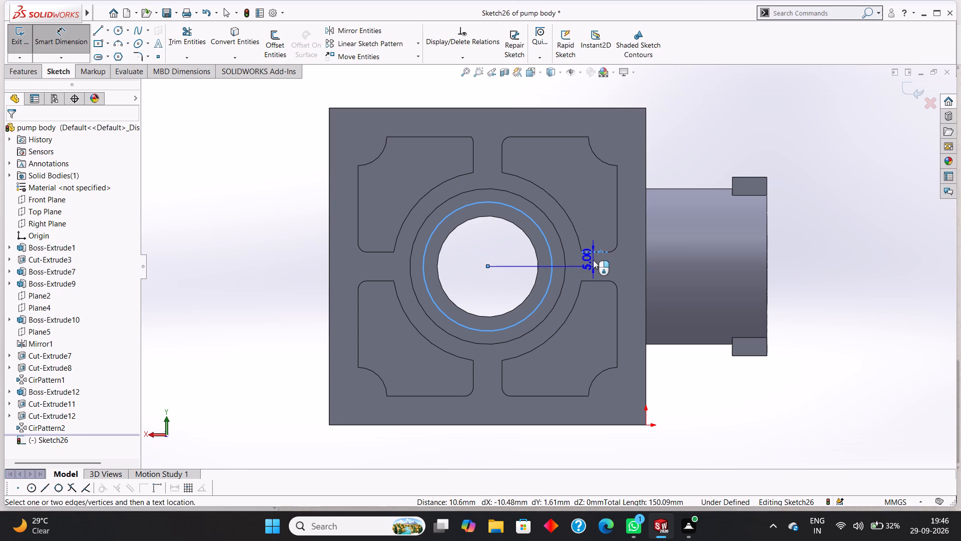
{"action": "key", "text": "Escape"}
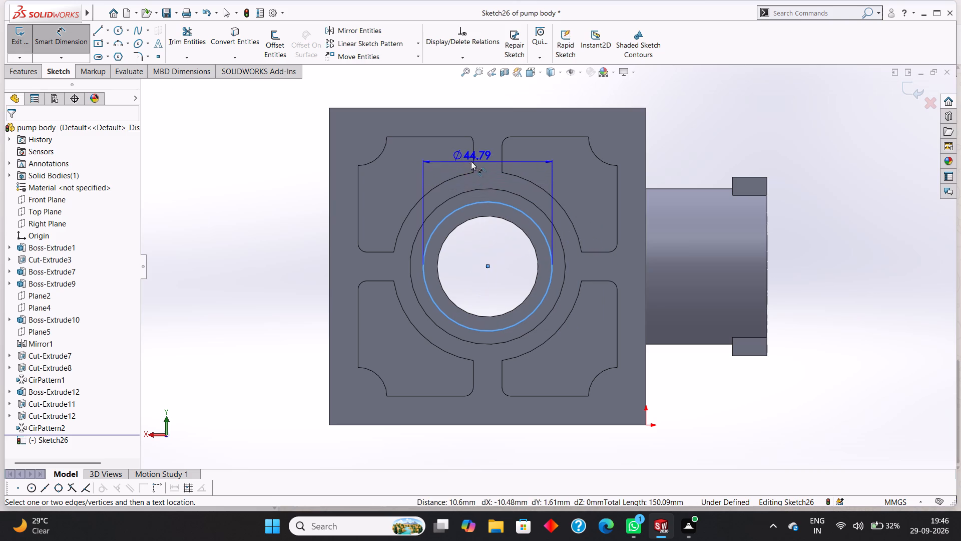
{"action": "left_click", "coordinate": [451, 157]}
{"action": "type", "text": "54"}
{"action": "key", "text": "Return"}
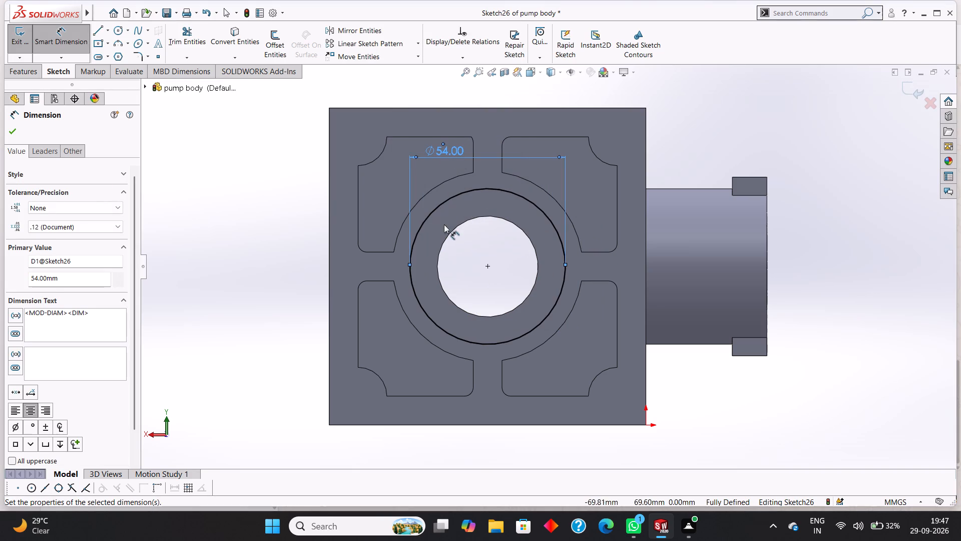
{"action": "left_click", "coordinate": [16, 130]}
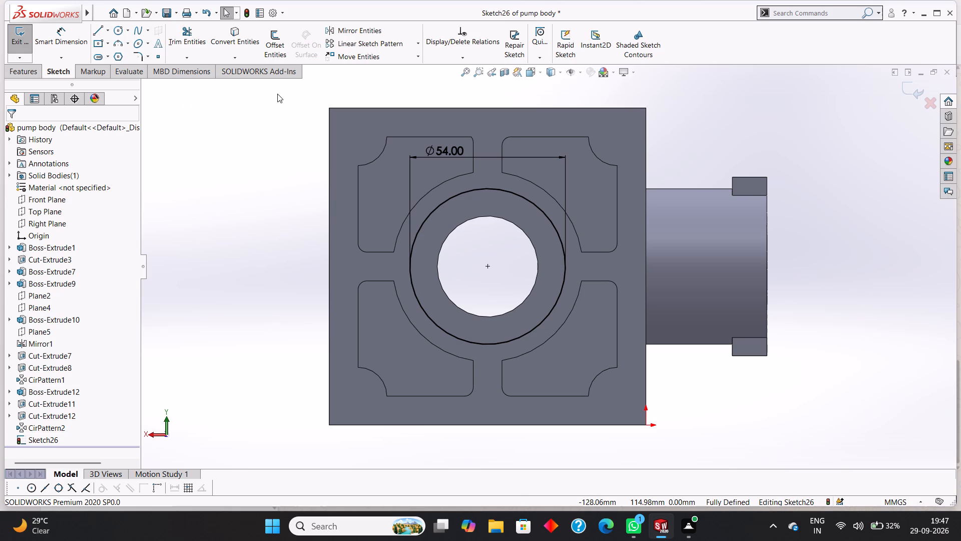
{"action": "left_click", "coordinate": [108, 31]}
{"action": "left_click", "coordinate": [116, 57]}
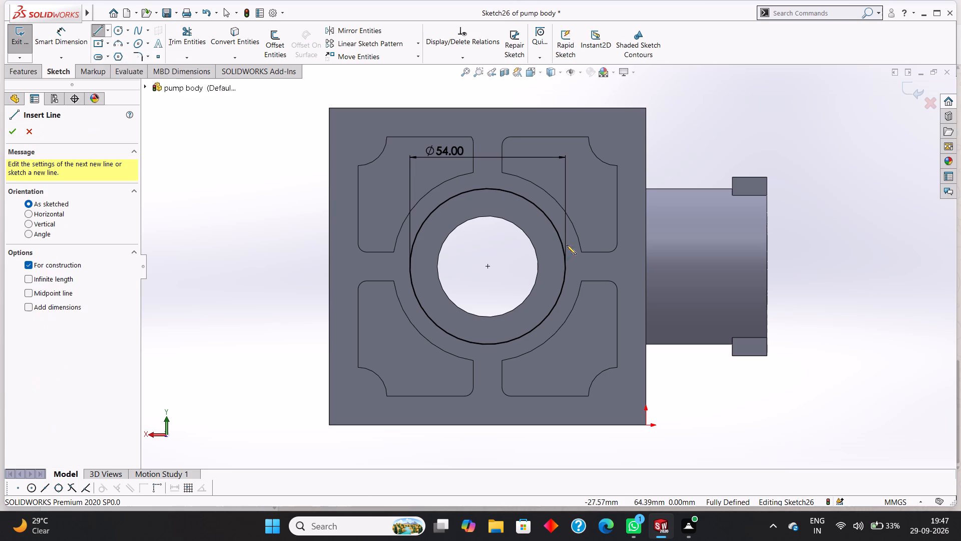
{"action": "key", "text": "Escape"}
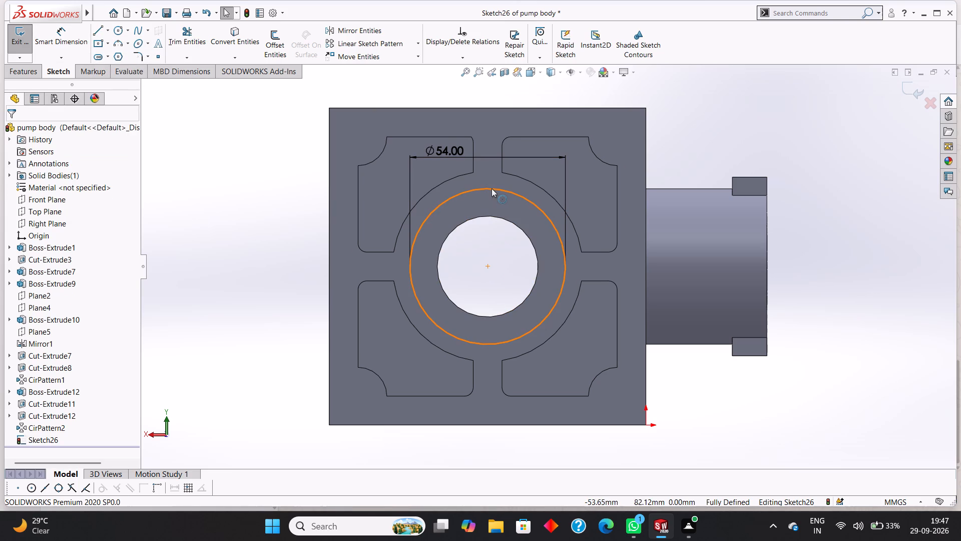
Convert the 54 mm circle to construction geometry.
{"action": "right_click", "coordinate": [475, 189]}
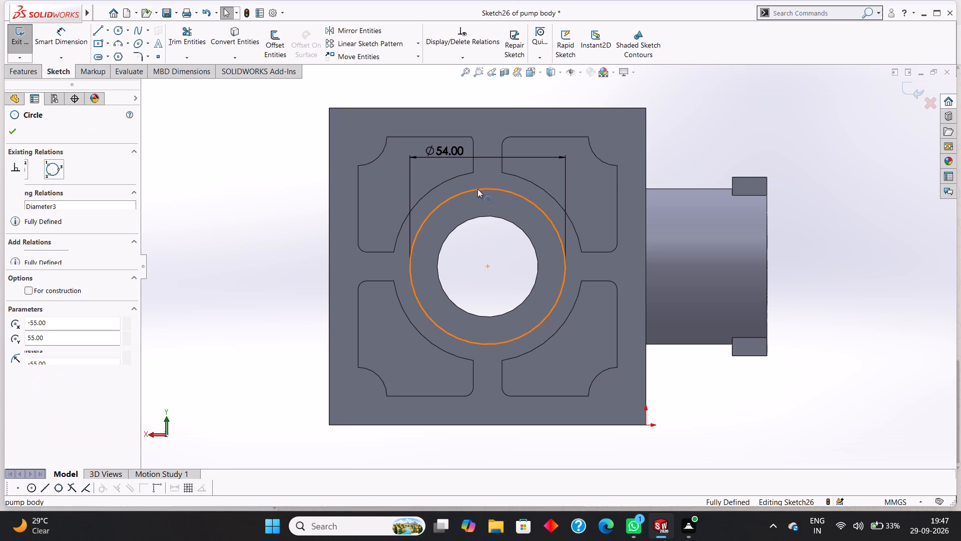
{"action": "left_click", "coordinate": [501, 176]}
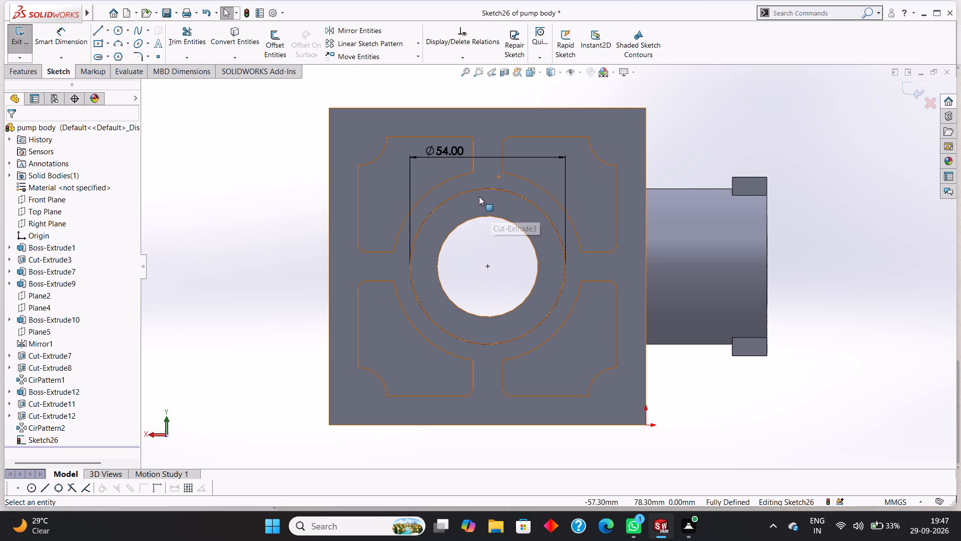
{"action": "key", "text": "Escape"}
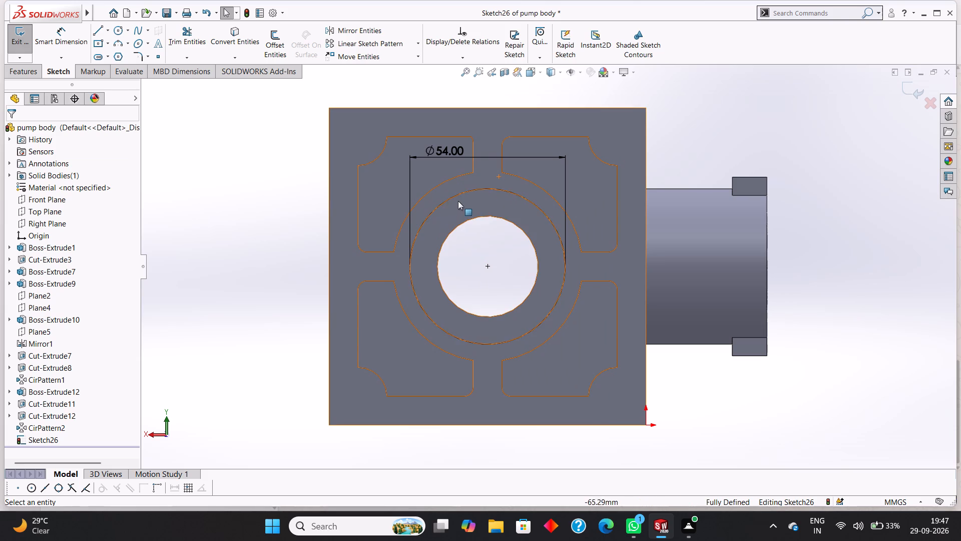
Sketch a vertical centerline from the bore's centre up to the 54 mm construction circle.
{"action": "left_click", "coordinate": [126, 32]}
{"action": "key", "text": "Escape"}
{"action": "left_click", "coordinate": [109, 30]}
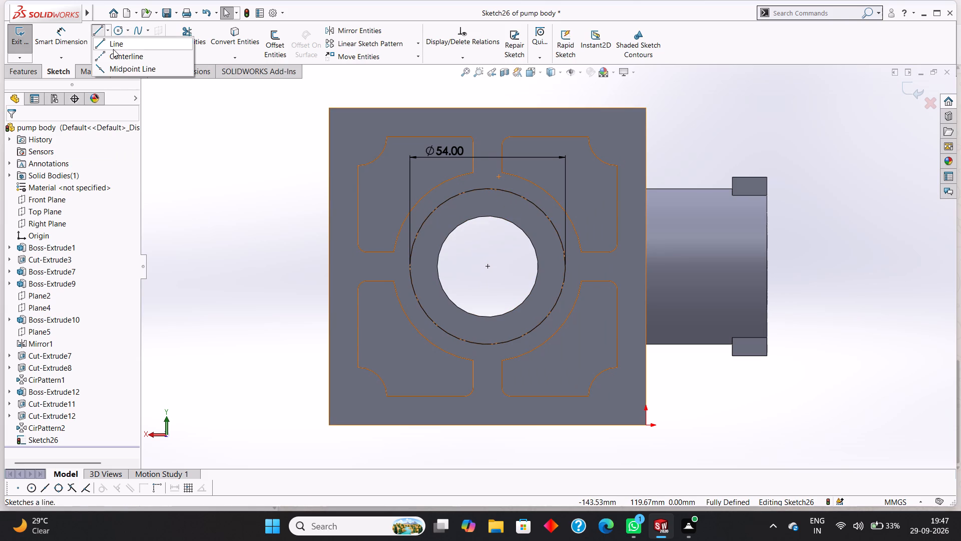
{"action": "left_click", "coordinate": [114, 52]}
{"action": "left_click", "coordinate": [487, 267]}
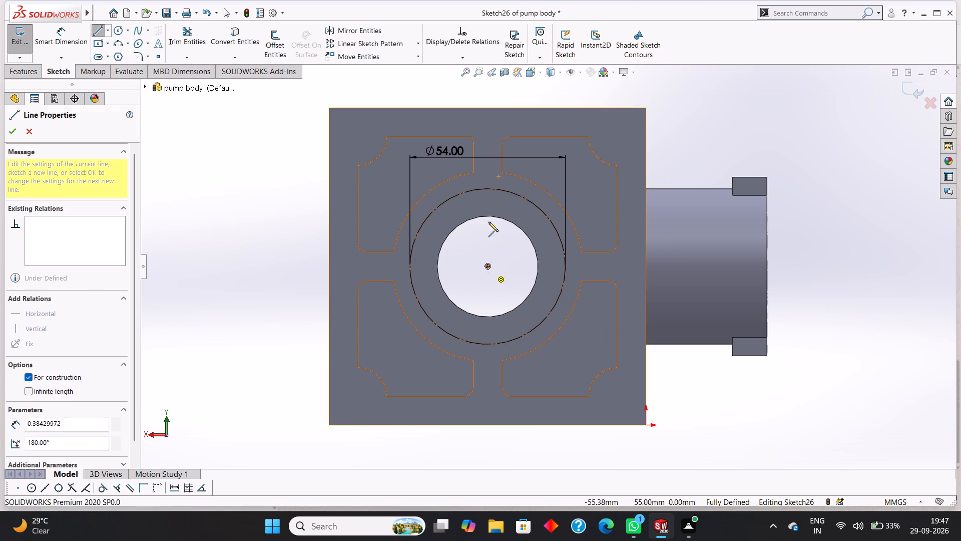
{"action": "left_click", "coordinate": [489, 190]}
{"action": "right_click", "coordinate": [503, 205]}
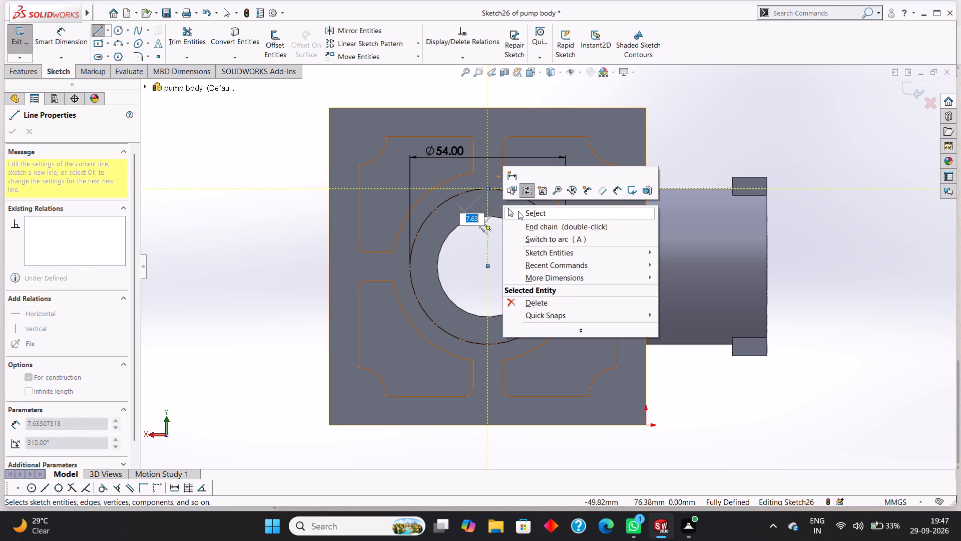
{"action": "left_click", "coordinate": [518, 211]}
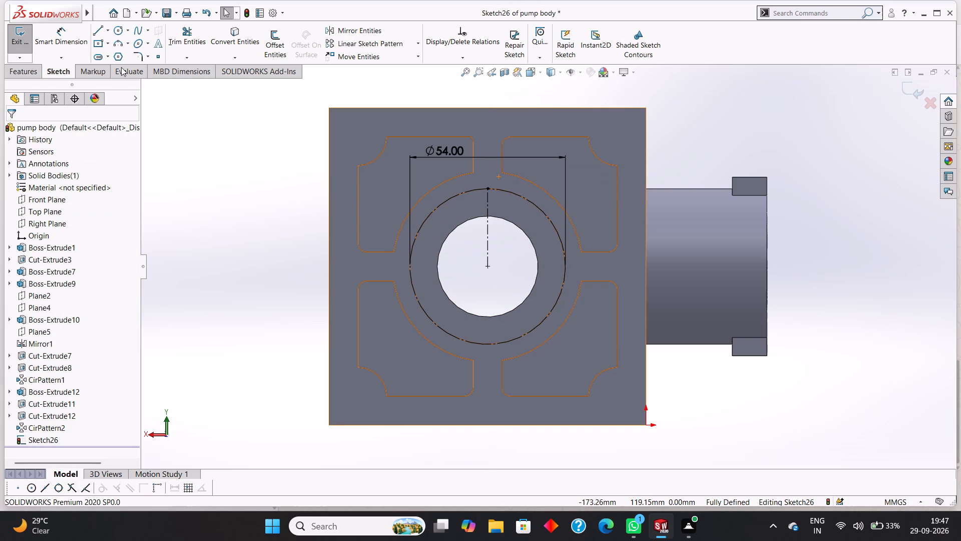
Sketch a second, slanted centerline from the bore's centre to the construction circle, about 36° from the vertical one.
{"action": "left_click", "coordinate": [105, 32]}
{"action": "left_click", "coordinate": [114, 55]}
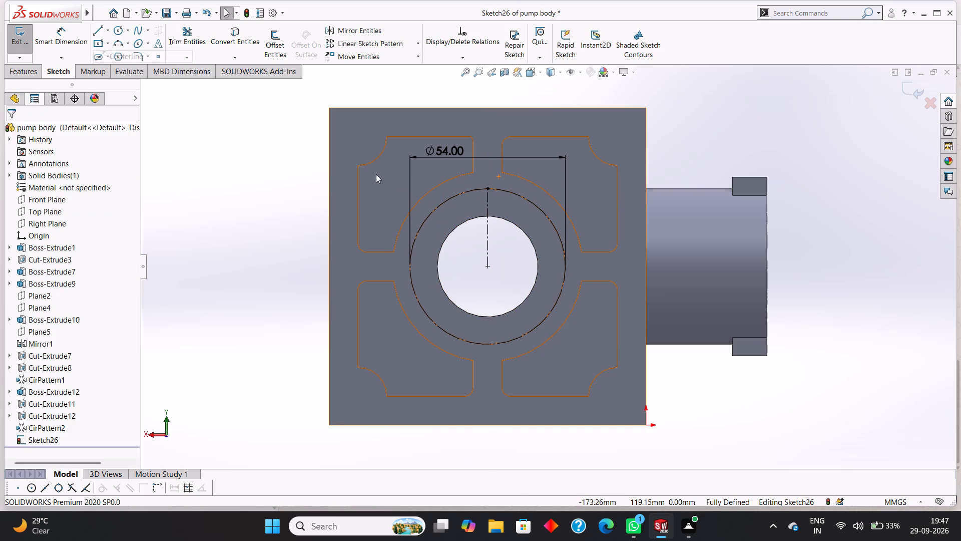
{"action": "left_click", "coordinate": [487, 264]}
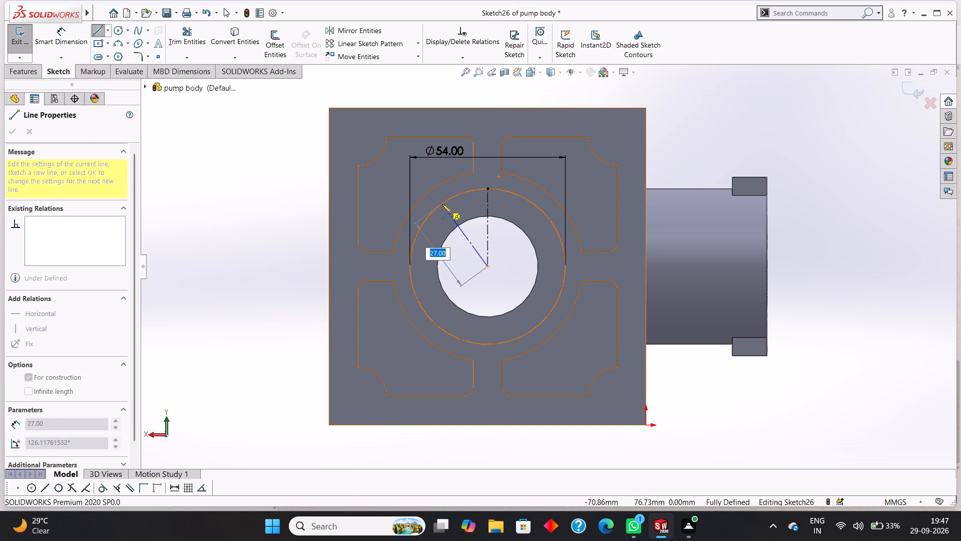
{"action": "left_click", "coordinate": [442, 204]}
{"action": "right_click", "coordinate": [456, 205]}
{"action": "left_click", "coordinate": [471, 211]}
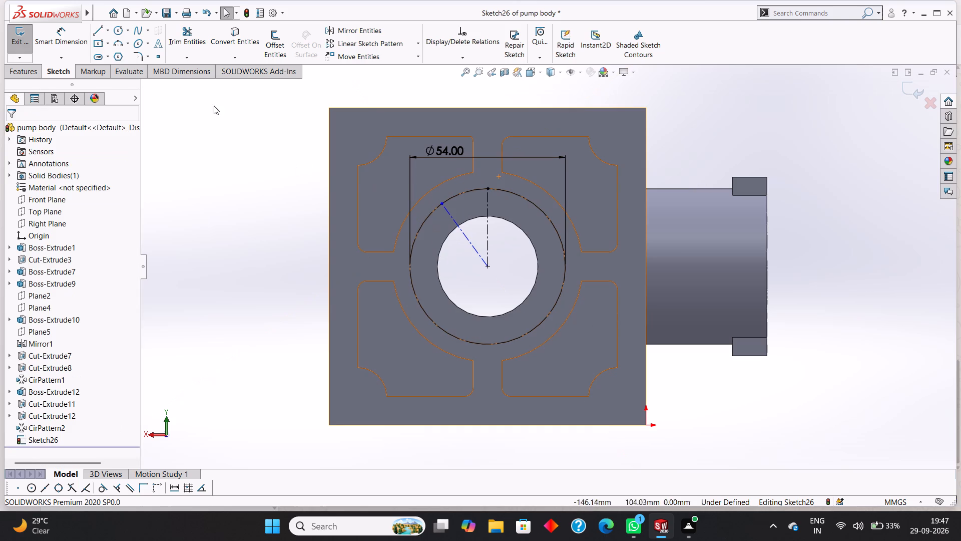
Dimension the angle between the two centerlines as 45°.
{"action": "left_click", "coordinate": [78, 31]}
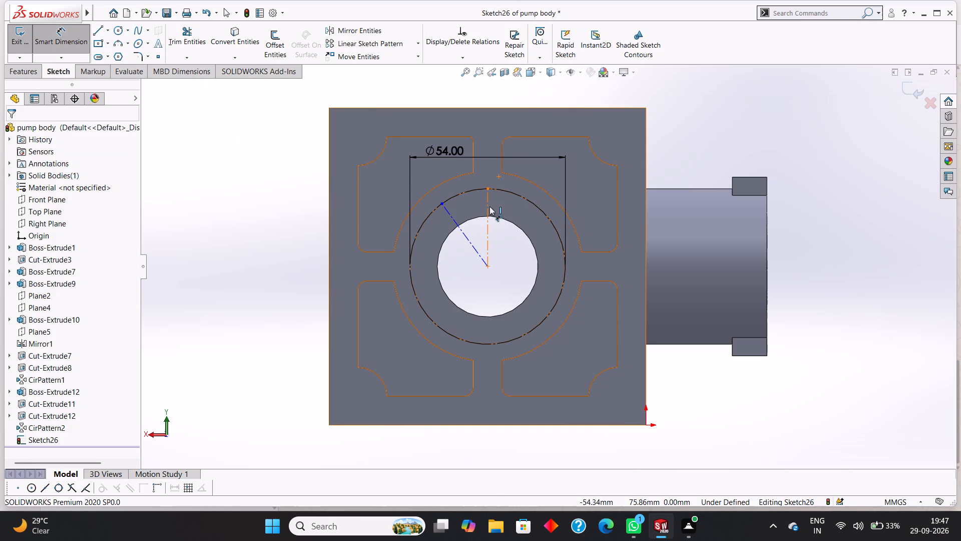
{"action": "left_click", "coordinate": [490, 206]}
{"action": "left_click", "coordinate": [453, 216]}
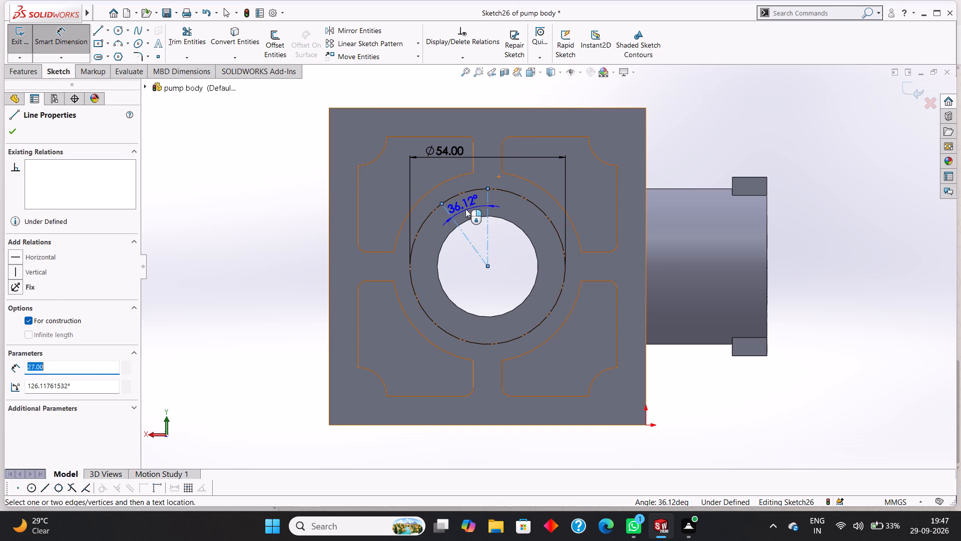
{"action": "left_click", "coordinate": [465, 209]}
{"action": "type", "text": "45"}
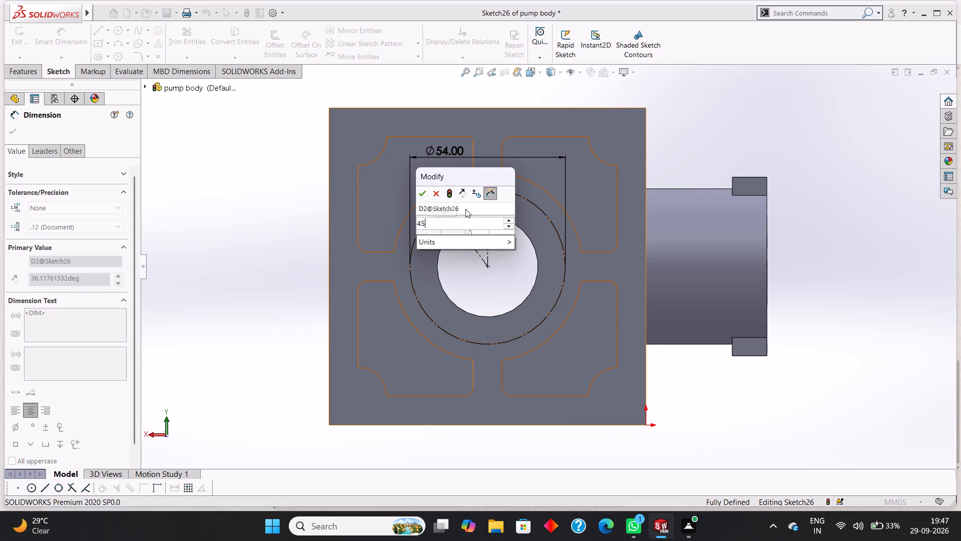
{"action": "key", "text": "Return"}
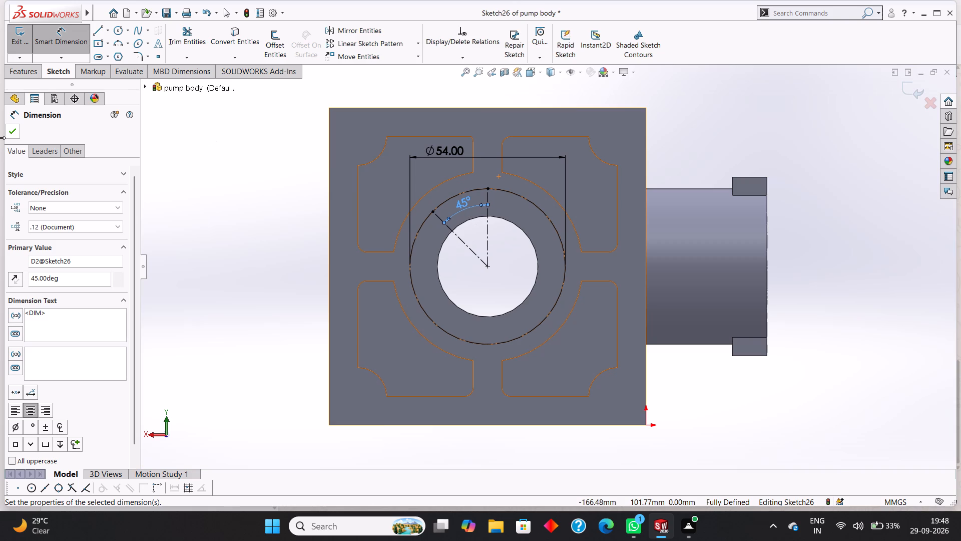
{"action": "left_click", "coordinate": [8, 133]}
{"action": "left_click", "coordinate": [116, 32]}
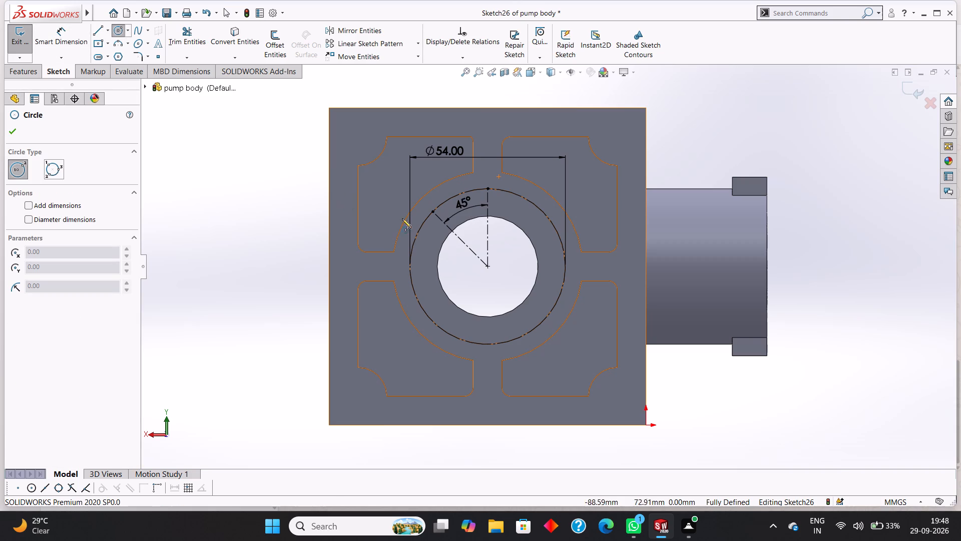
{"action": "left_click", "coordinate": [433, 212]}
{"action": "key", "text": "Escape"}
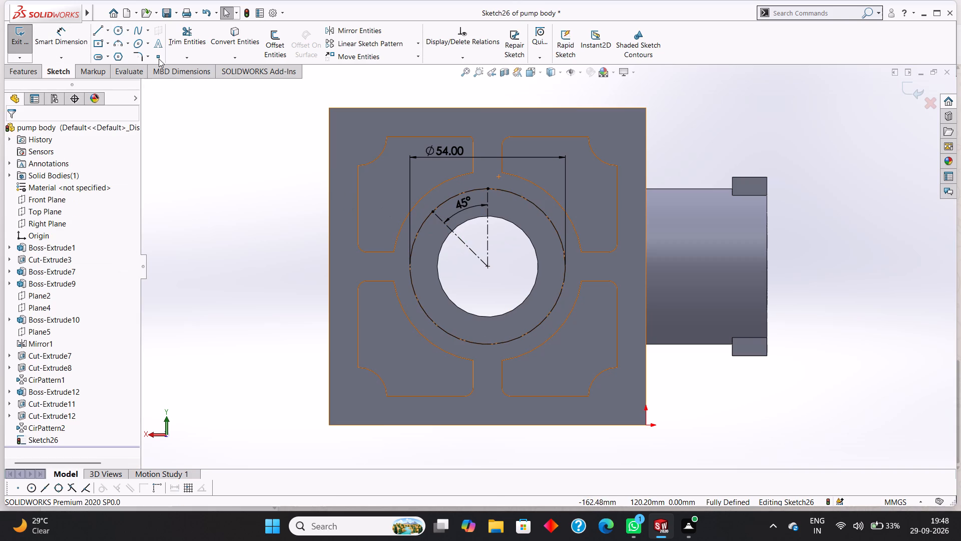
Sketch a circle about 8.49 mm in diameter centred where the slanted centerline meets the construction circle.
{"action": "left_click", "coordinate": [121, 31]}
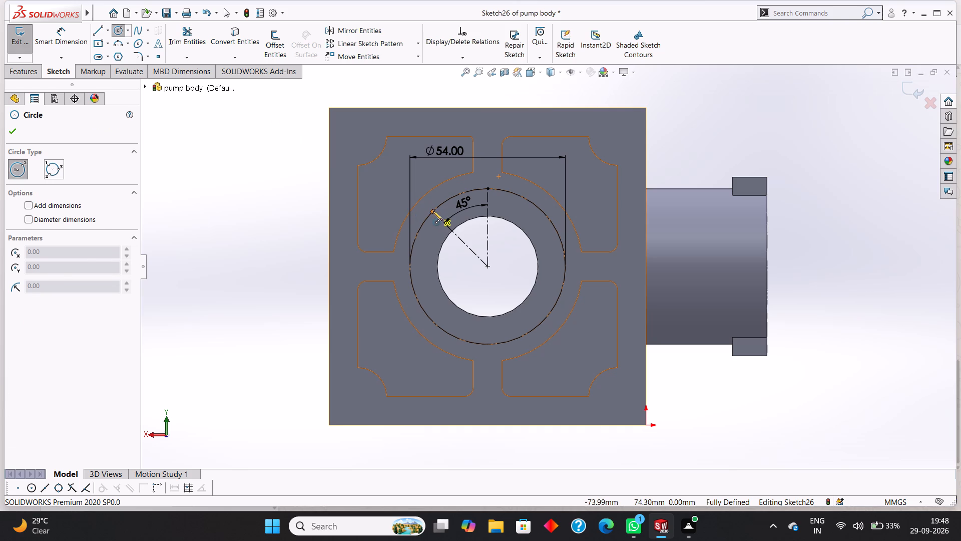
{"action": "left_click_drag", "start_coordinate": [433, 211], "coordinate": [441, 219]}
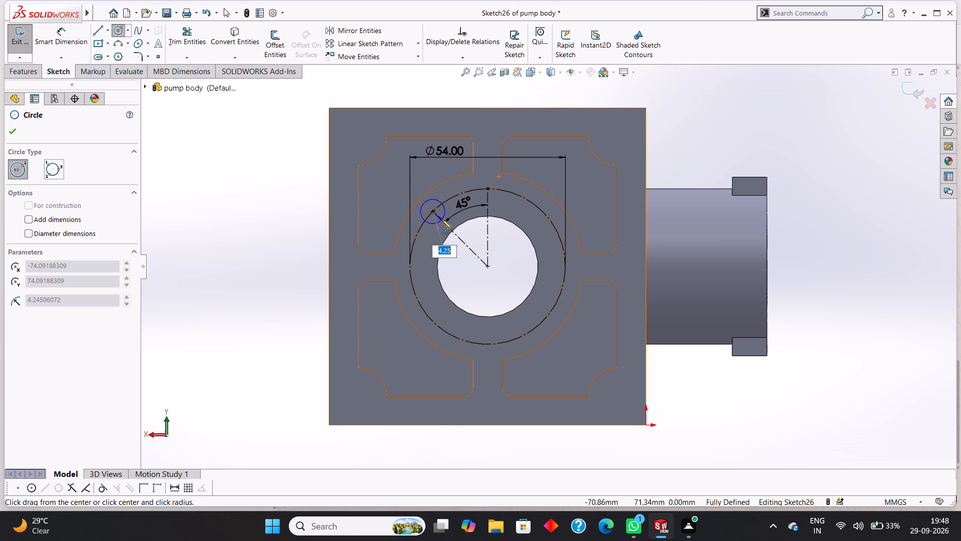
{"action": "left_click", "coordinate": [442, 219]}
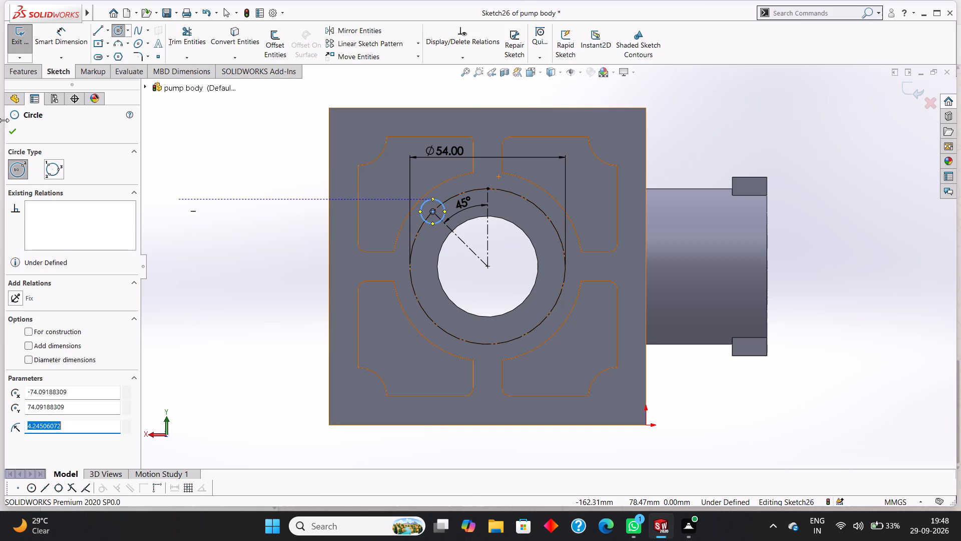
{"action": "left_click", "coordinate": [16, 132]}
Dimension the small circle at the slanted centerline's end with a diameter of 0.8 mm.
{"action": "left_click", "coordinate": [72, 33]}
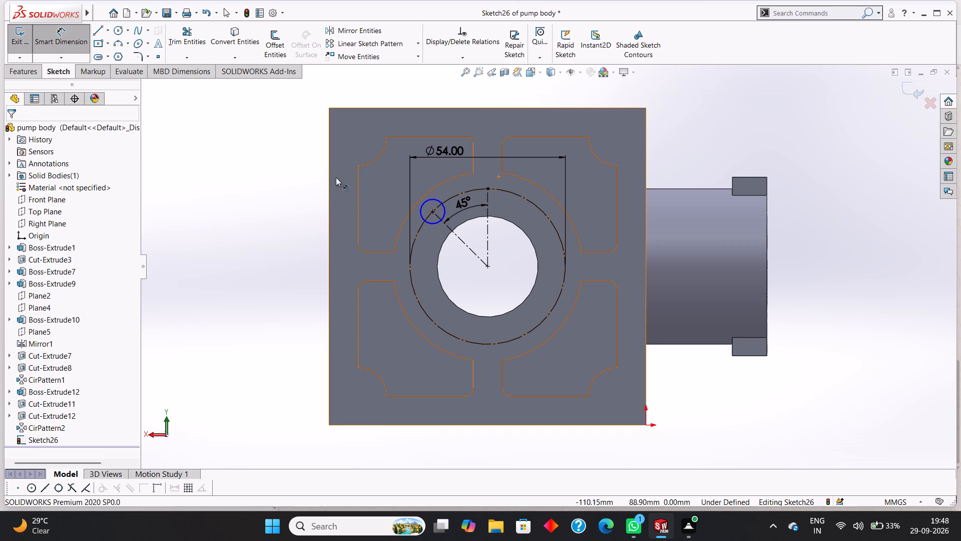
{"action": "left_click", "coordinate": [434, 199]}
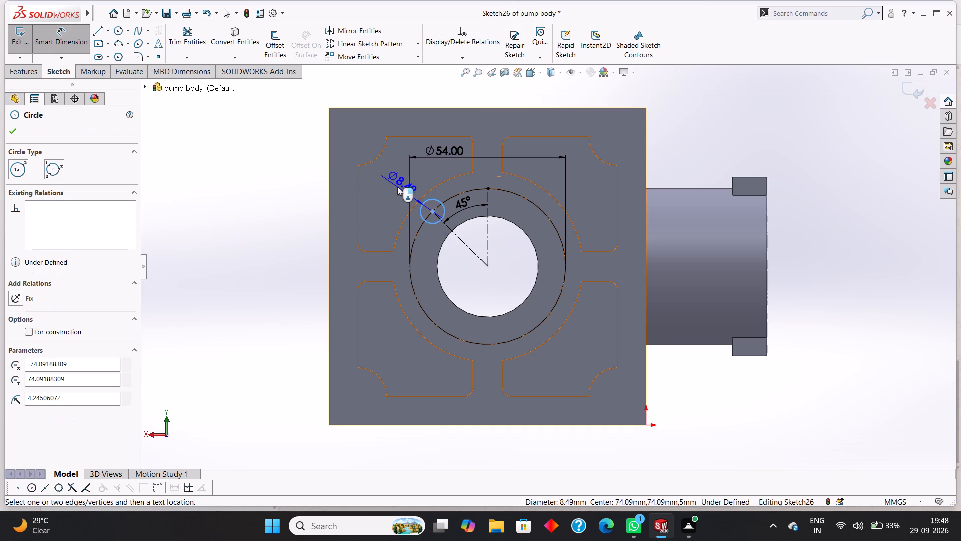
{"action": "left_click", "coordinate": [397, 187]}
{"action": "type", "text": "0.8"}
{"action": "key", "text": "Return"}
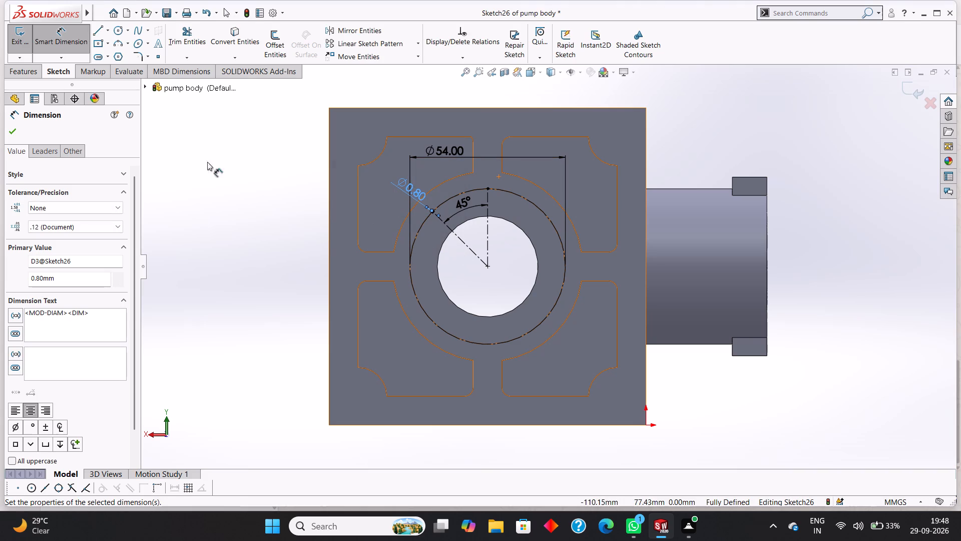
{"action": "left_click", "coordinate": [14, 129]}
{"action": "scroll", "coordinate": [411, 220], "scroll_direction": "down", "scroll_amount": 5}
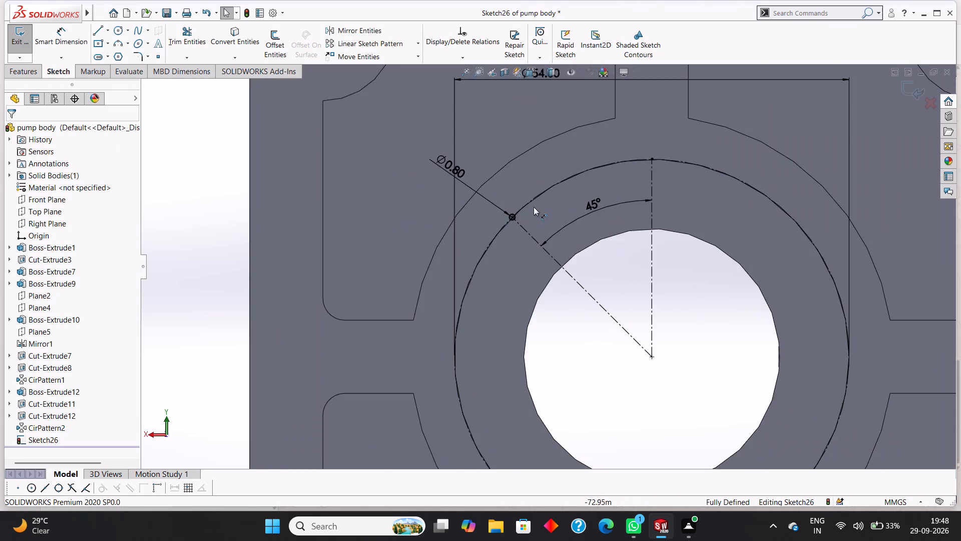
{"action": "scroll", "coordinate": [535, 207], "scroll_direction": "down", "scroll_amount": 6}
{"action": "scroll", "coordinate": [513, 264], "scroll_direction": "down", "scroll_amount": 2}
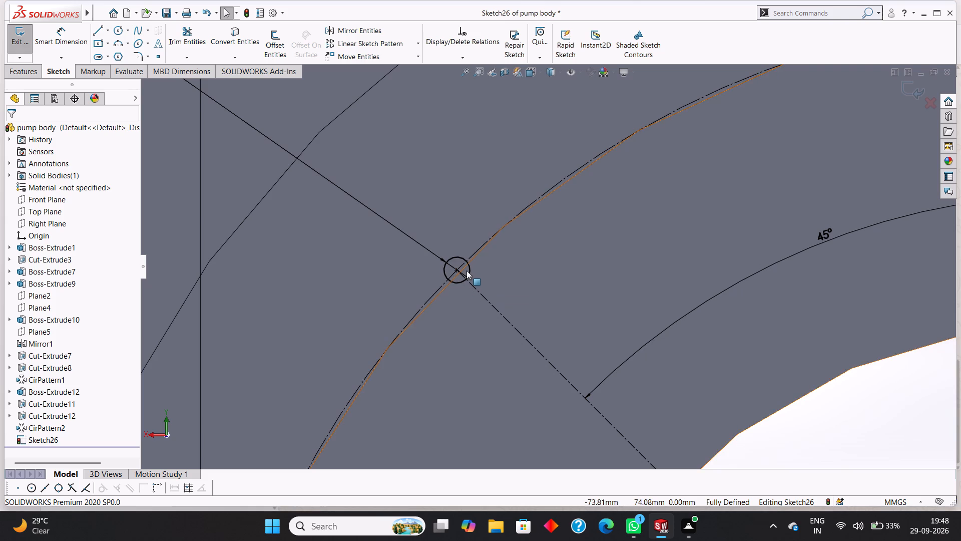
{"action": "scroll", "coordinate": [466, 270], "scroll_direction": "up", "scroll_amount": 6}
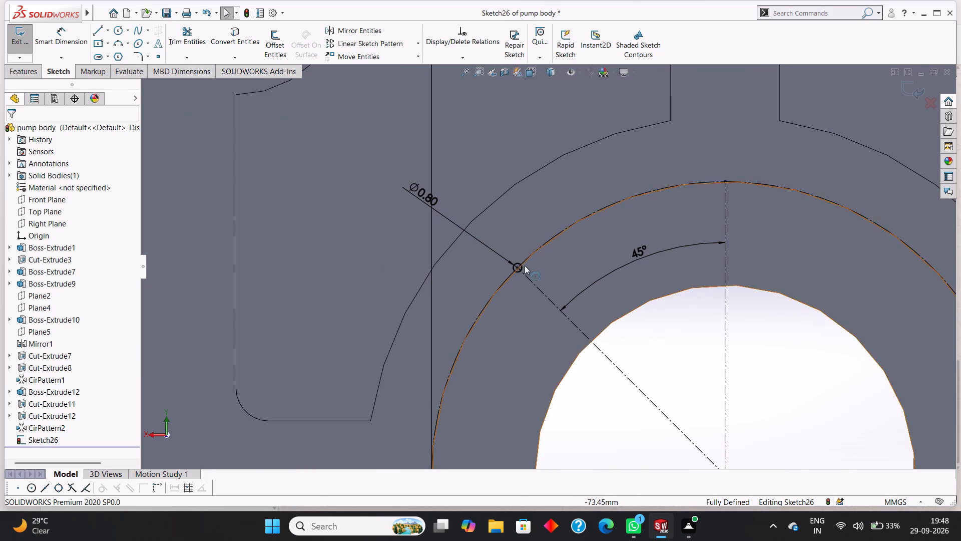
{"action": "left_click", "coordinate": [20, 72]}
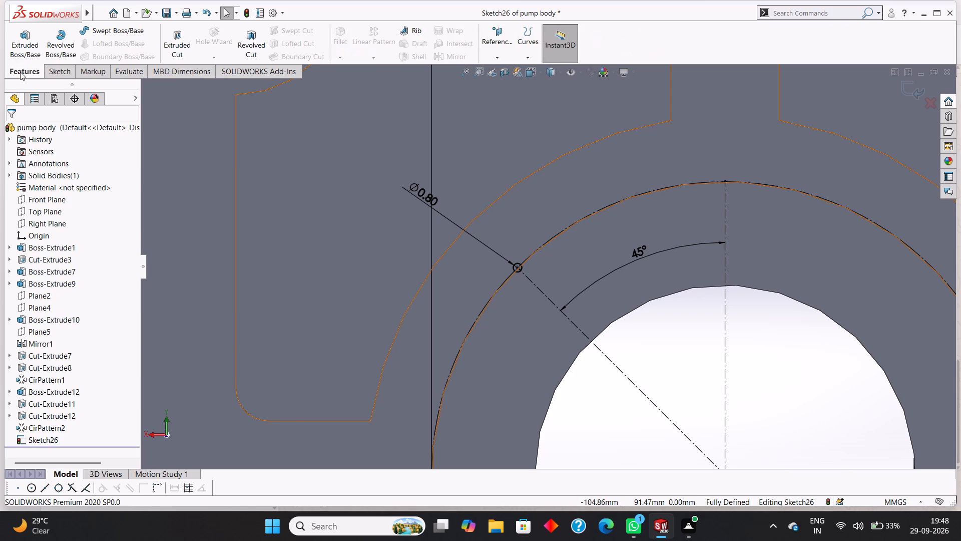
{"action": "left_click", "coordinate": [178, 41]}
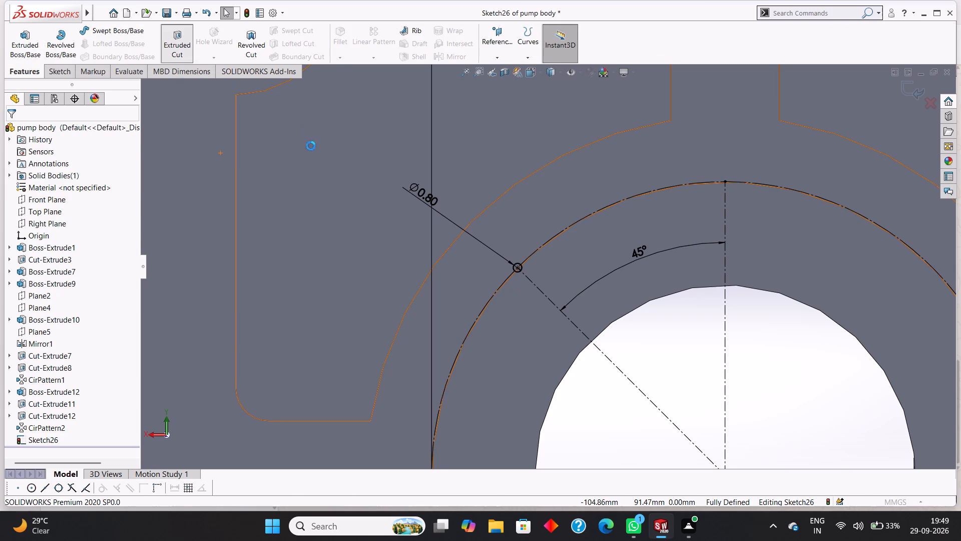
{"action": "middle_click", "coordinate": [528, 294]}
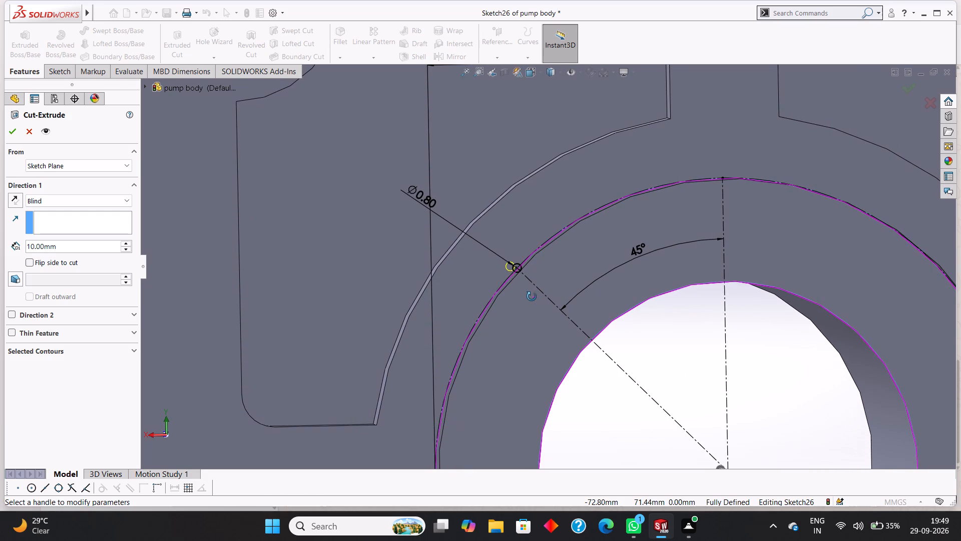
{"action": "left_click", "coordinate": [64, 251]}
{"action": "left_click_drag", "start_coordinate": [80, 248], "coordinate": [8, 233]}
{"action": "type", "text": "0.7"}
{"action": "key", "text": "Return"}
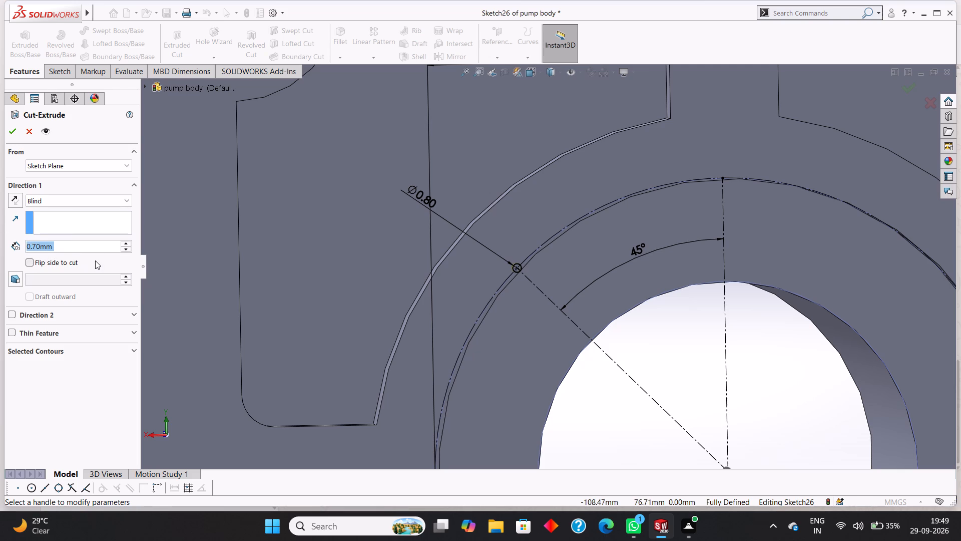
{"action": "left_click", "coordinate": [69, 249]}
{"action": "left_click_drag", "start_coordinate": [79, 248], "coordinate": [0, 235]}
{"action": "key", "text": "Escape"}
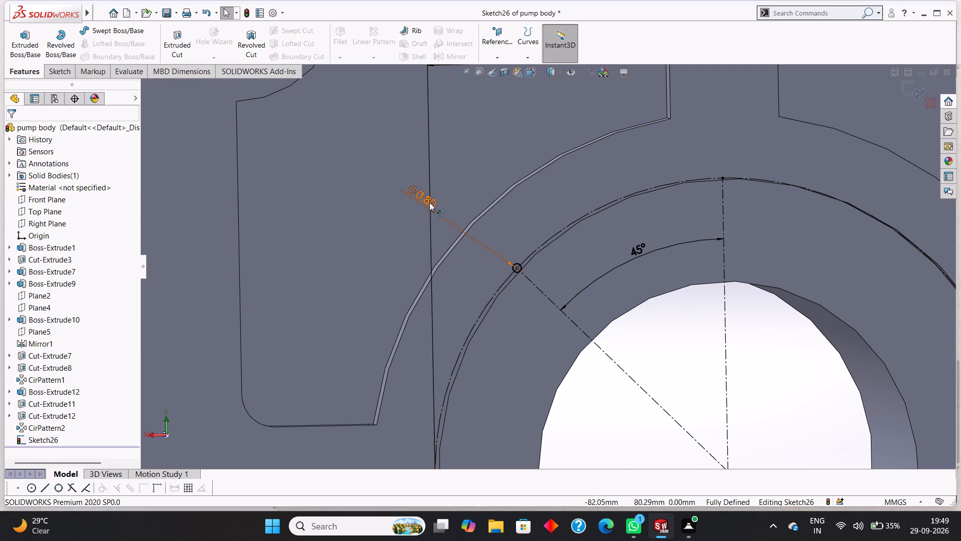
Set the small circle's diameter to 0.7 mm.
{"action": "double_click", "coordinate": [429, 202]}
{"action": "type", "text": "0.7"}
{"action": "key", "text": "Return"}
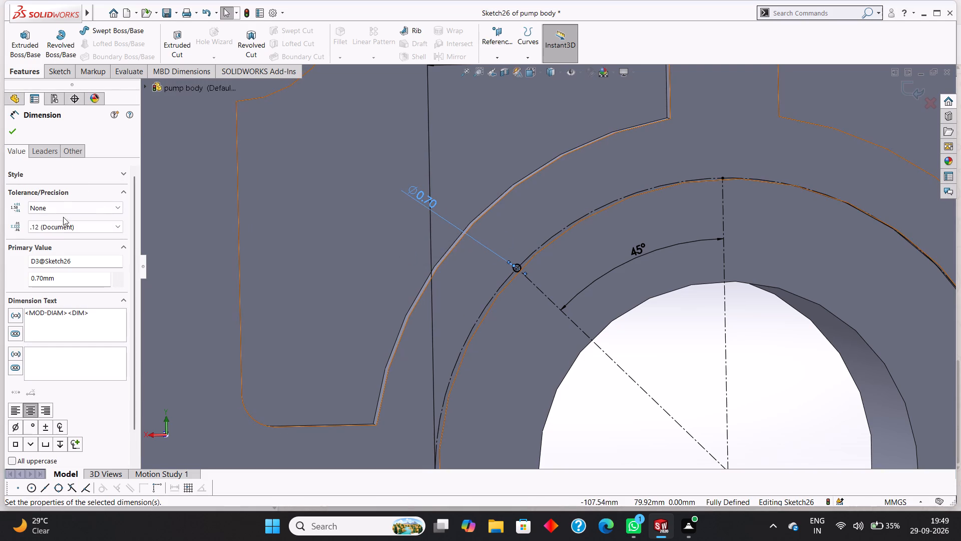
{"action": "key", "text": "Escape"}
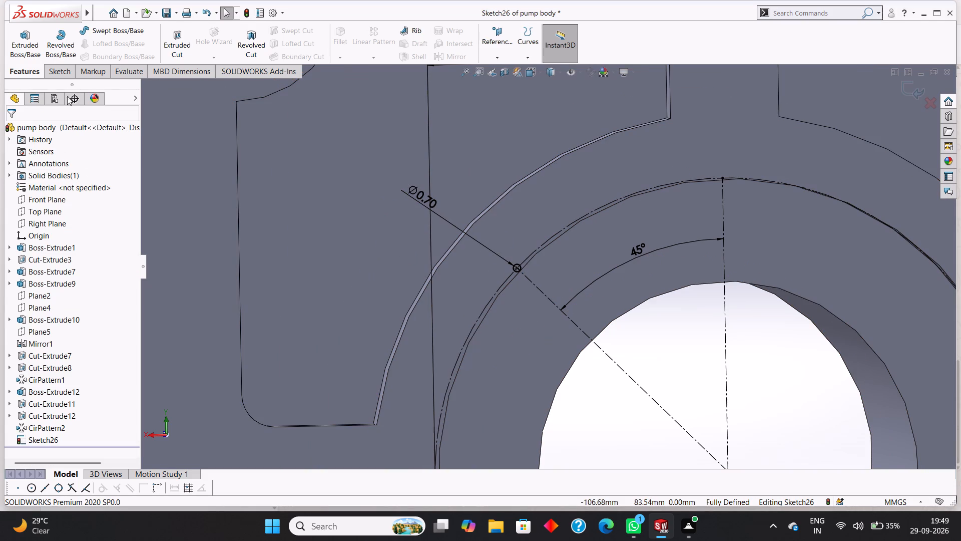
Cut-extrude the small circle with a blind depth of 8 mm.
{"action": "left_click", "coordinate": [170, 45]}
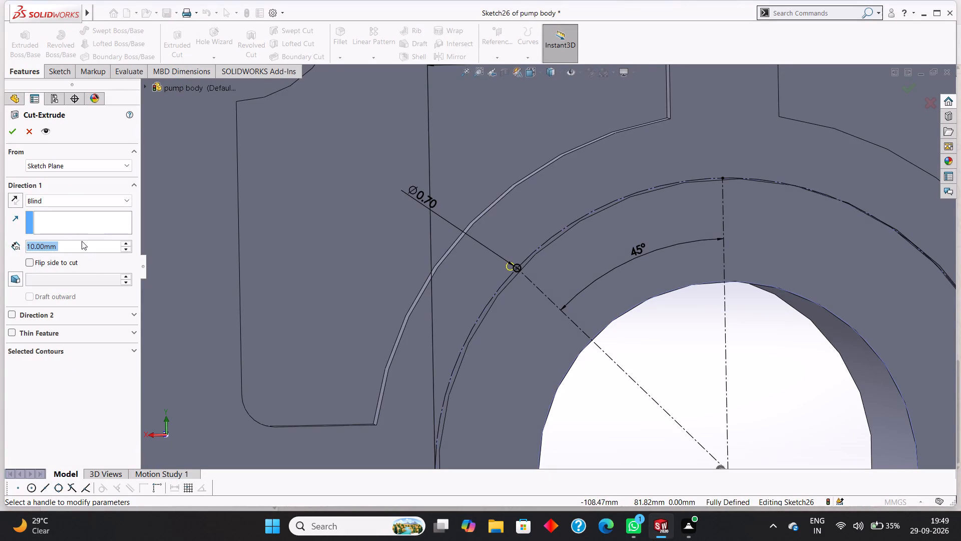
{"action": "key", "text": "8"}
{"action": "key", "text": "Return"}
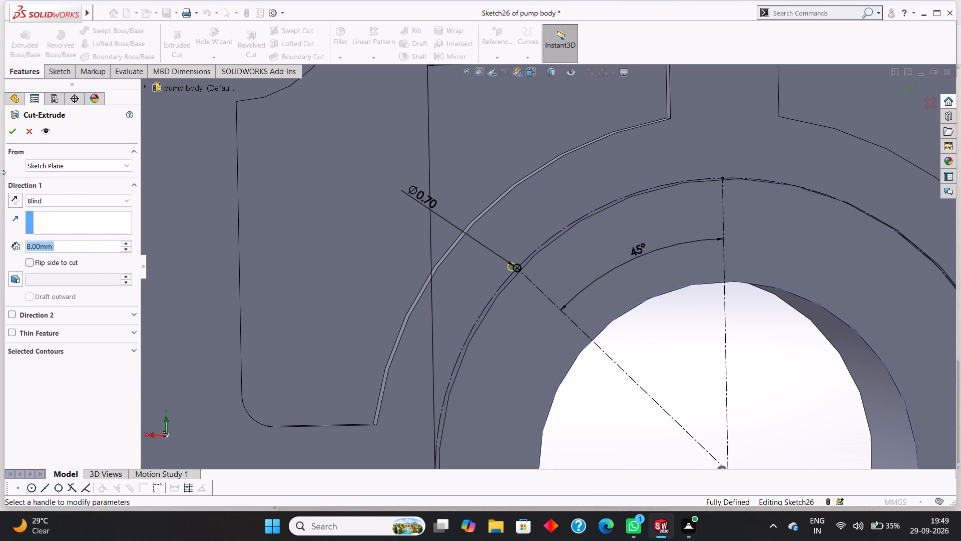
{"action": "left_click", "coordinate": [10, 133]}
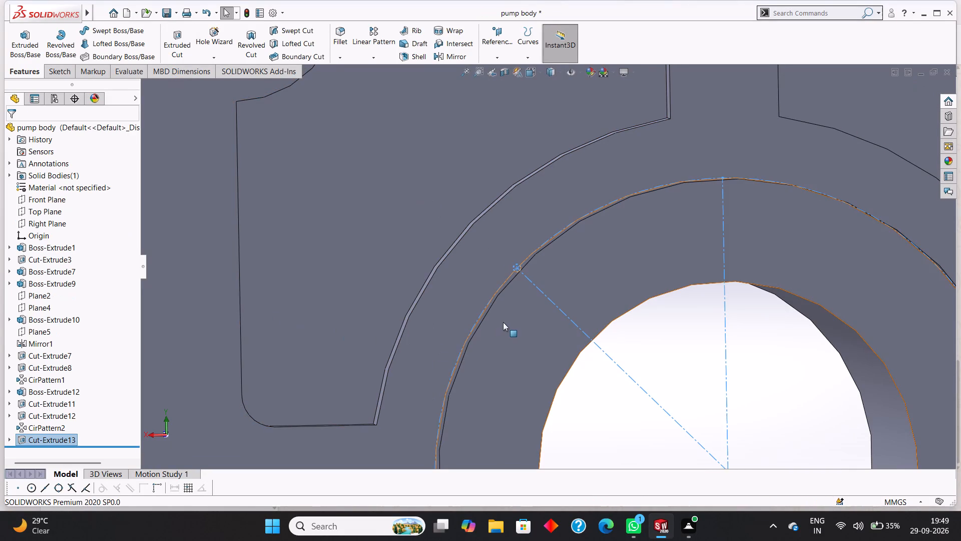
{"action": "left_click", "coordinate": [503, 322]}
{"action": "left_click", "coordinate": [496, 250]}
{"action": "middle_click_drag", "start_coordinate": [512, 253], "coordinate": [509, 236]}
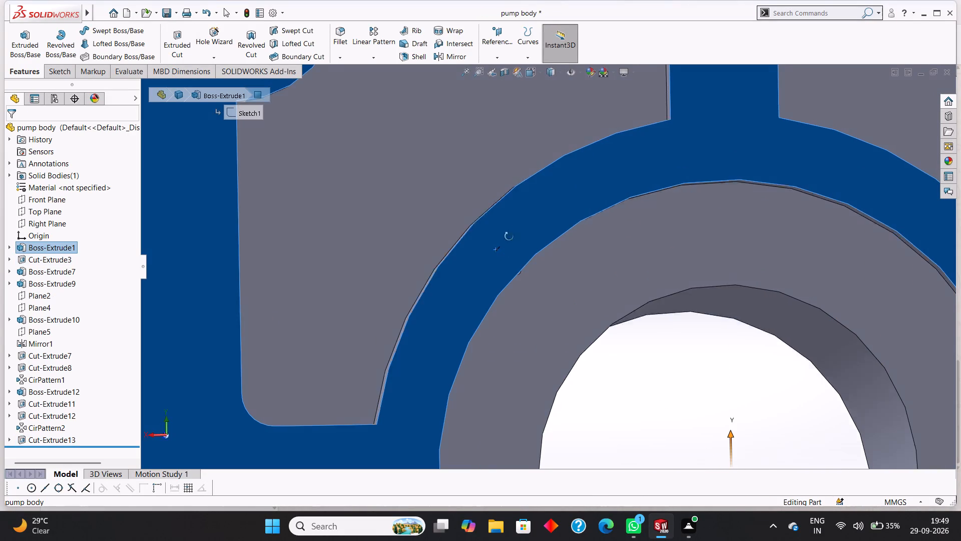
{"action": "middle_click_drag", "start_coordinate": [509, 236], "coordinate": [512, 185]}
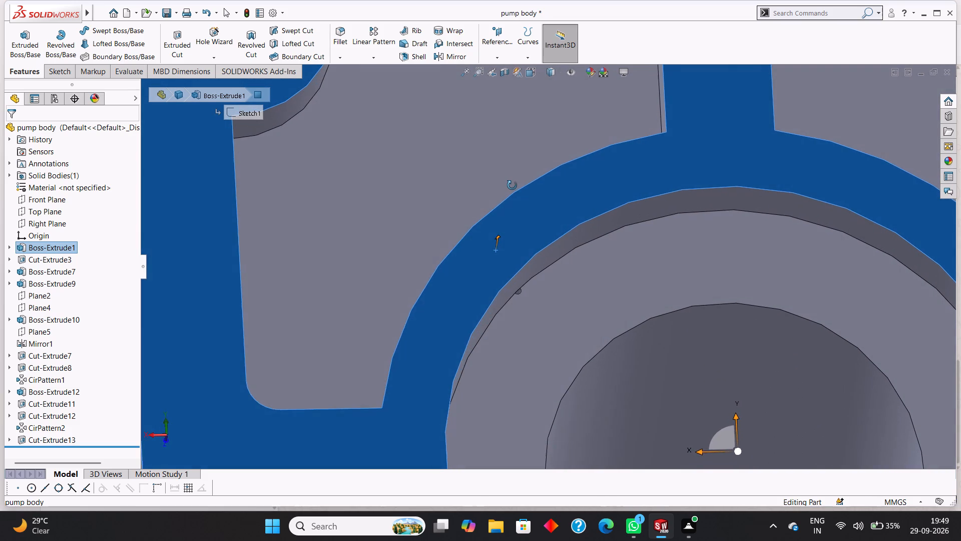
Undo the small hole's cut, its circle, both centerlines, the construction conversion and the base circle's 54 mm diameter change.
{"action": "middle_click_drag", "start_coordinate": [512, 185], "coordinate": [512, 183]}
{"action": "key", "text": "Escape"}
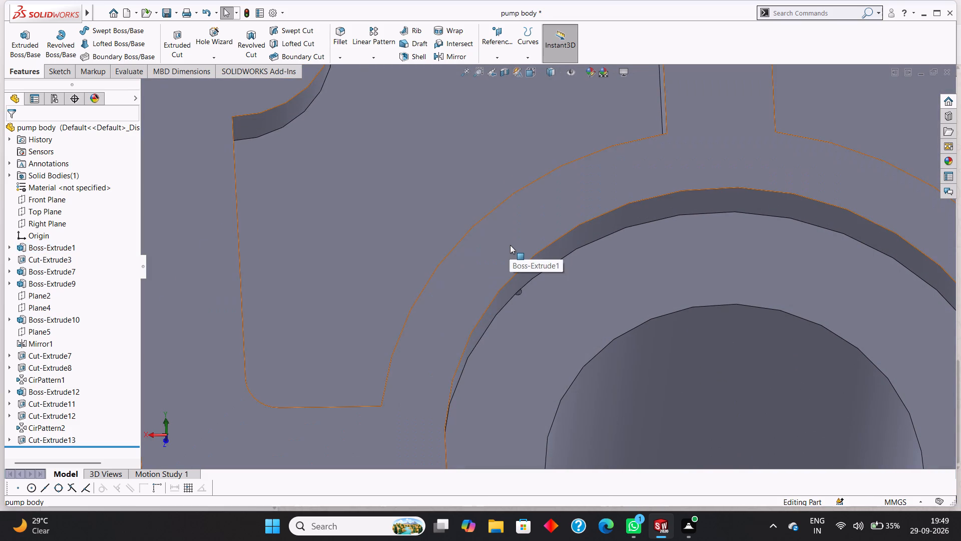
{"action": "key", "text": "ctrl+z"}
{"action": "key", "text": "ctrl+z"}
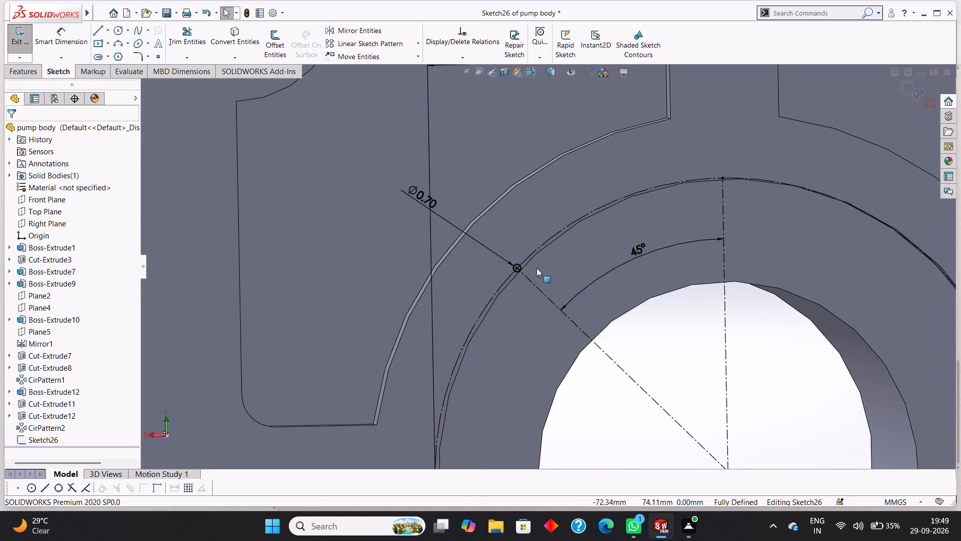
{"action": "key", "text": "ctrl+z"}
{"action": "key", "text": "ctrl+z"}
{"action": "key", "text": "ctrl+z"}
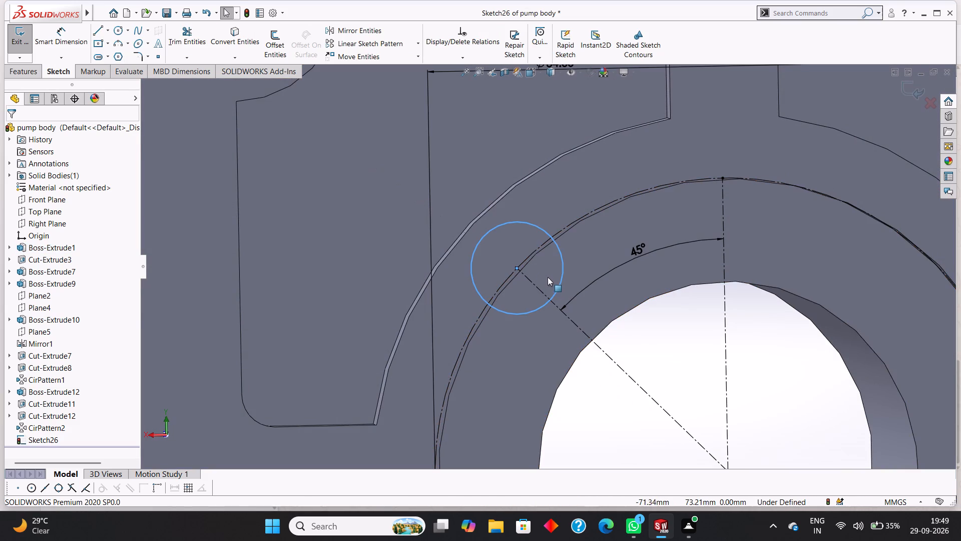
{"action": "key", "text": "ctrl+z"}
{"action": "key", "text": "ctrl+z"}
{"action": "key", "text": "ctrl+z"}
{"action": "key", "text": "ctrl+z"}
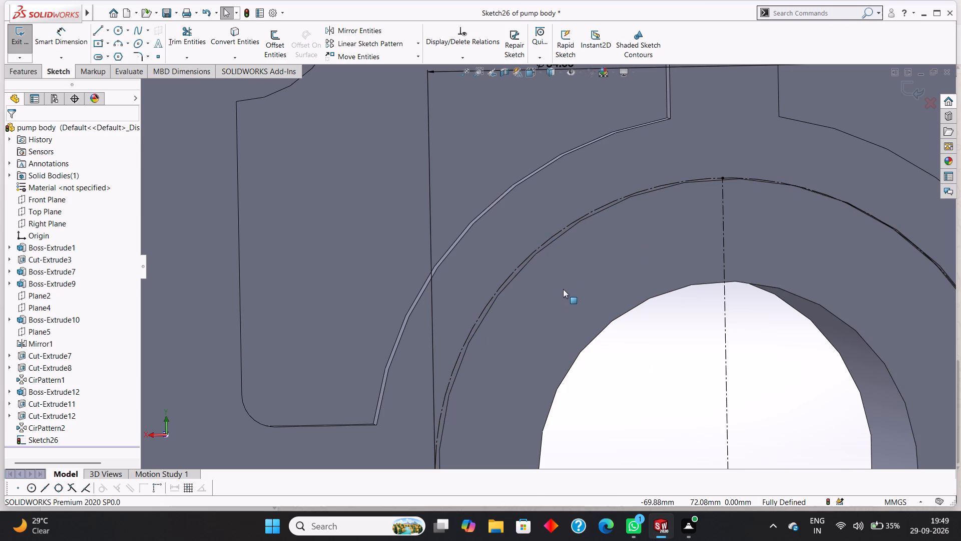
{"action": "key", "text": "ctrl+z"}
{"action": "key", "text": "ctrl+z"}
{"action": "key", "text": "ctrl+z"}
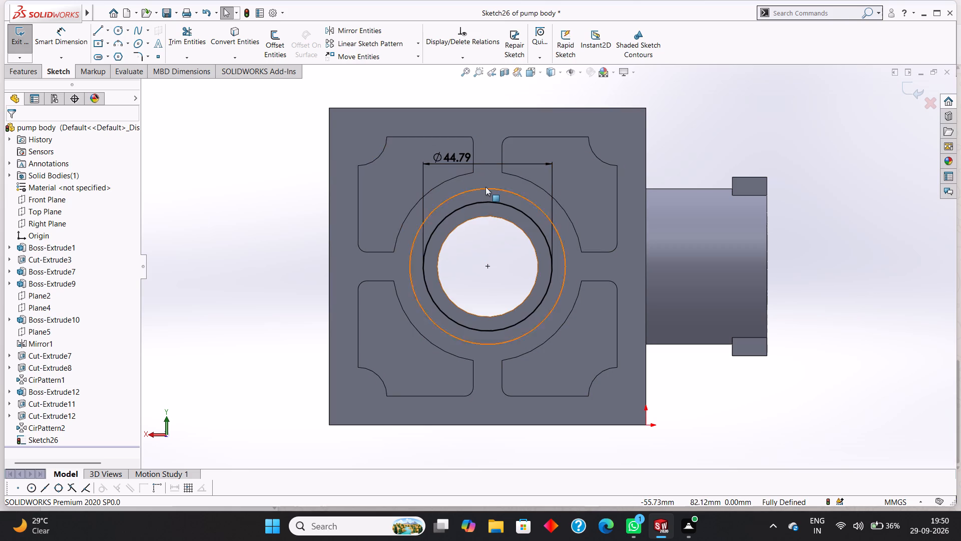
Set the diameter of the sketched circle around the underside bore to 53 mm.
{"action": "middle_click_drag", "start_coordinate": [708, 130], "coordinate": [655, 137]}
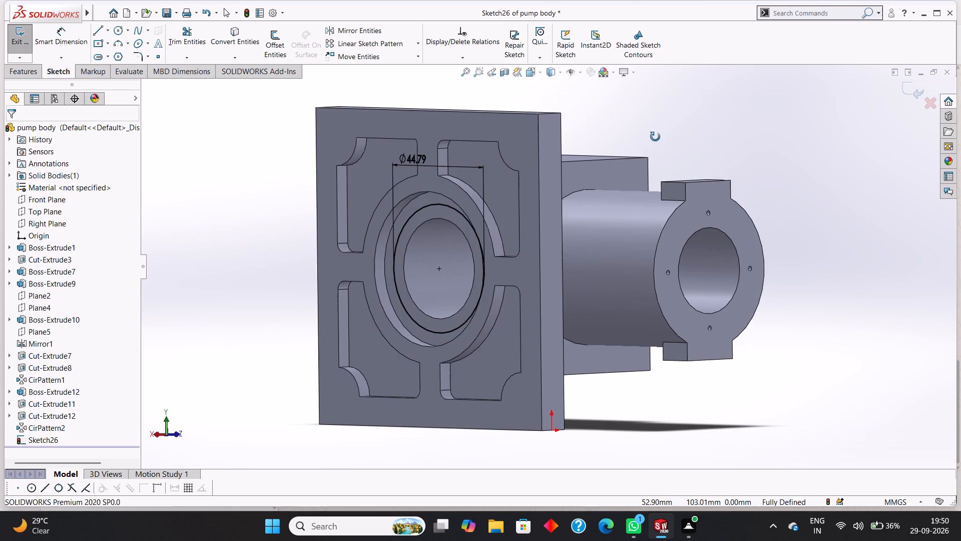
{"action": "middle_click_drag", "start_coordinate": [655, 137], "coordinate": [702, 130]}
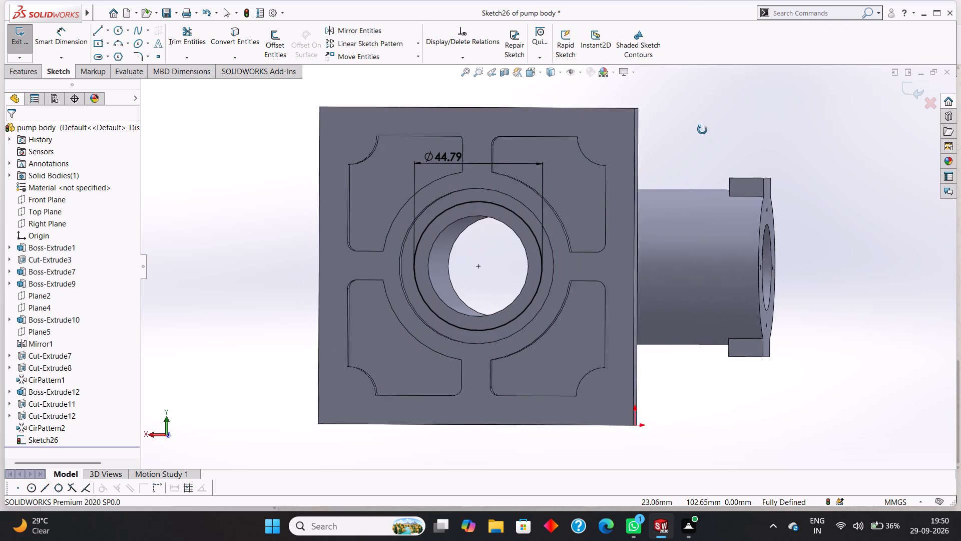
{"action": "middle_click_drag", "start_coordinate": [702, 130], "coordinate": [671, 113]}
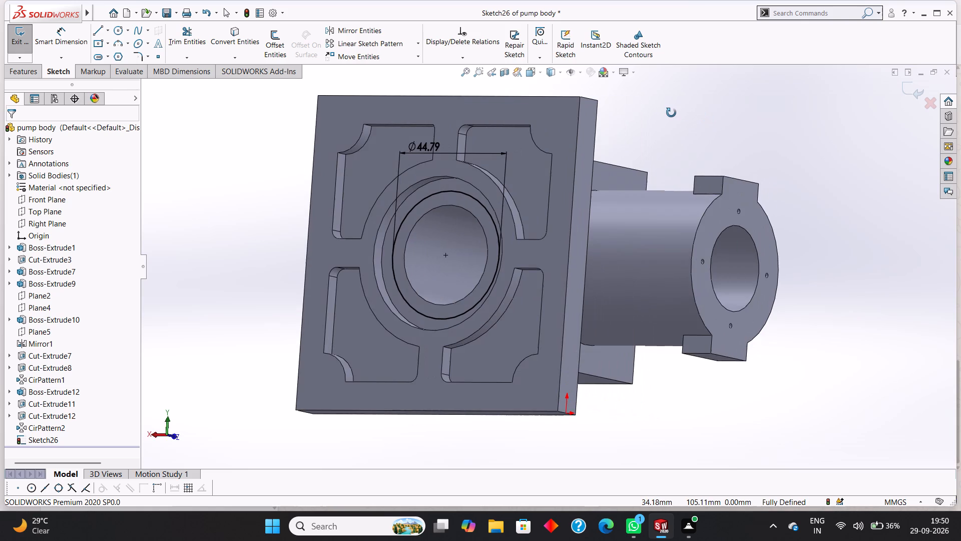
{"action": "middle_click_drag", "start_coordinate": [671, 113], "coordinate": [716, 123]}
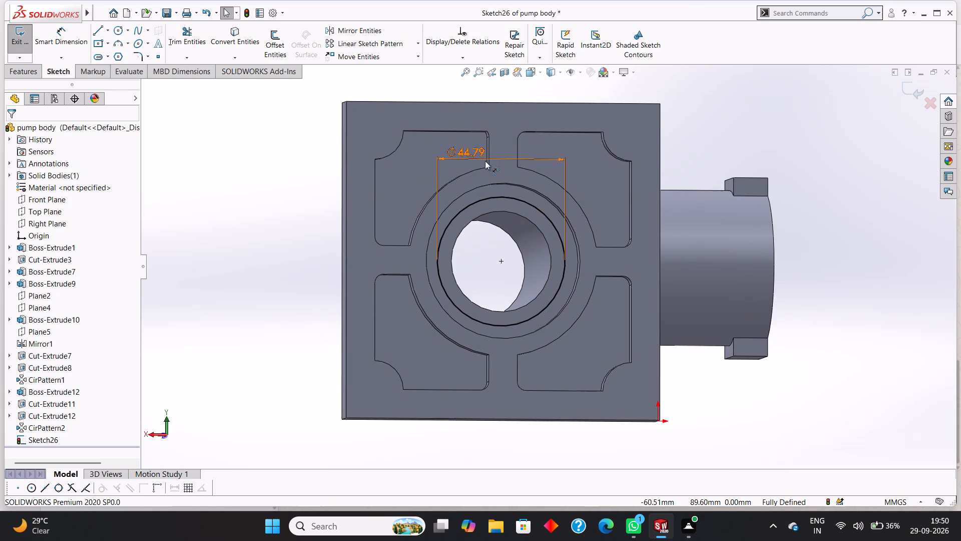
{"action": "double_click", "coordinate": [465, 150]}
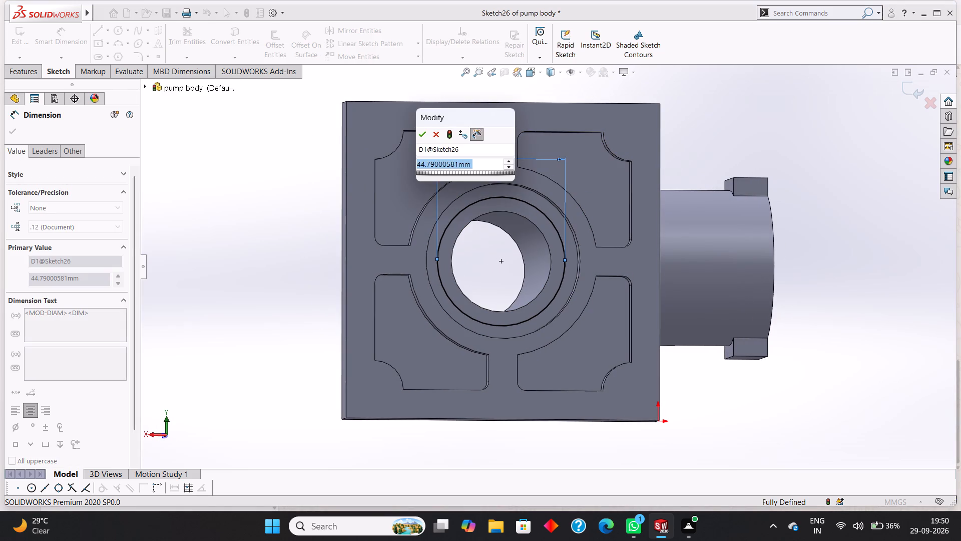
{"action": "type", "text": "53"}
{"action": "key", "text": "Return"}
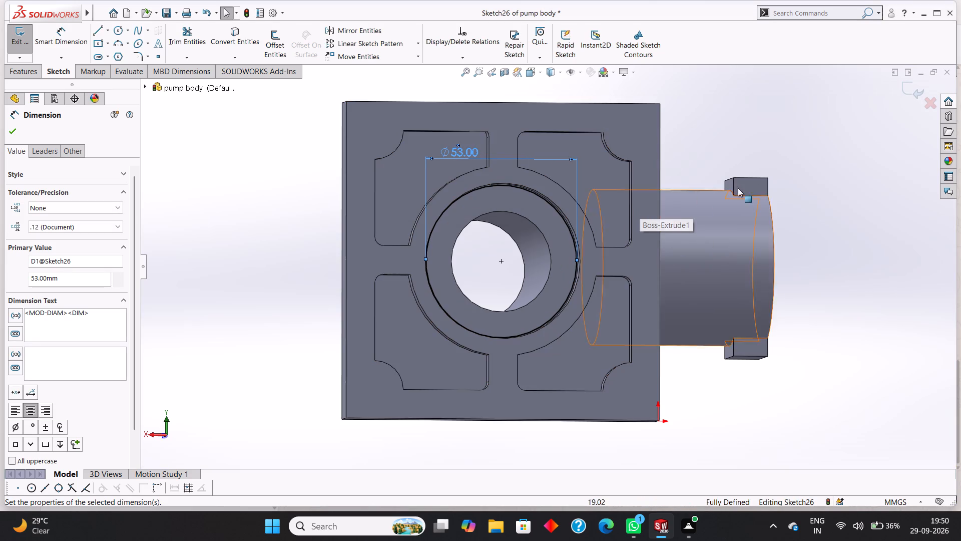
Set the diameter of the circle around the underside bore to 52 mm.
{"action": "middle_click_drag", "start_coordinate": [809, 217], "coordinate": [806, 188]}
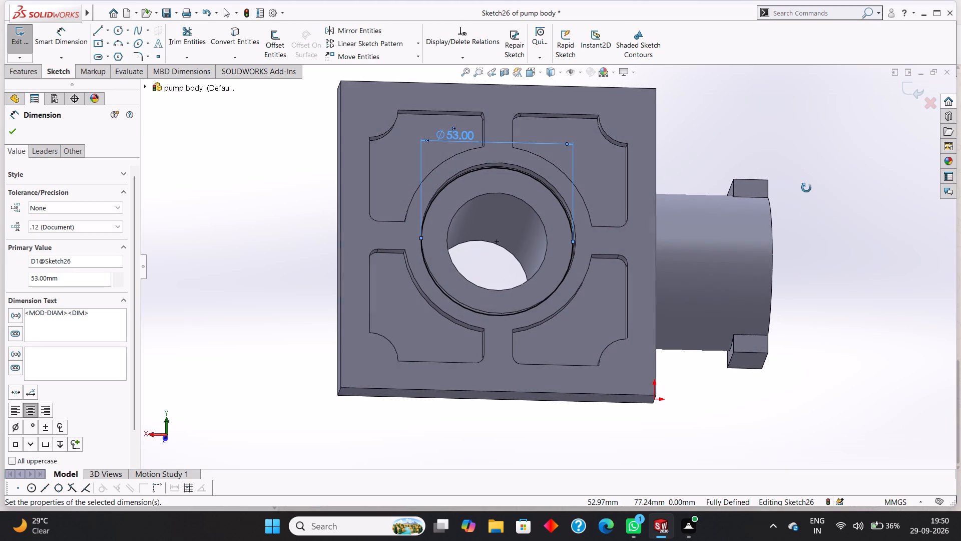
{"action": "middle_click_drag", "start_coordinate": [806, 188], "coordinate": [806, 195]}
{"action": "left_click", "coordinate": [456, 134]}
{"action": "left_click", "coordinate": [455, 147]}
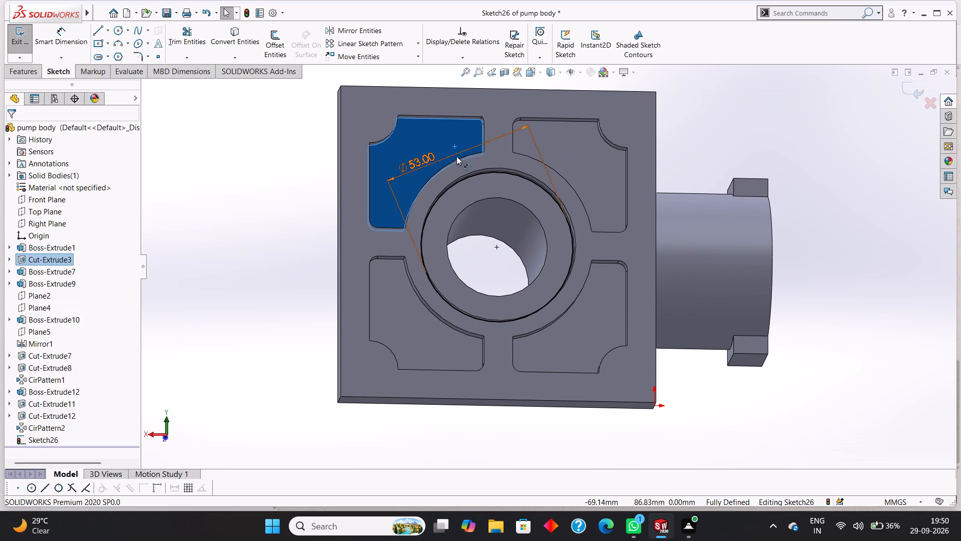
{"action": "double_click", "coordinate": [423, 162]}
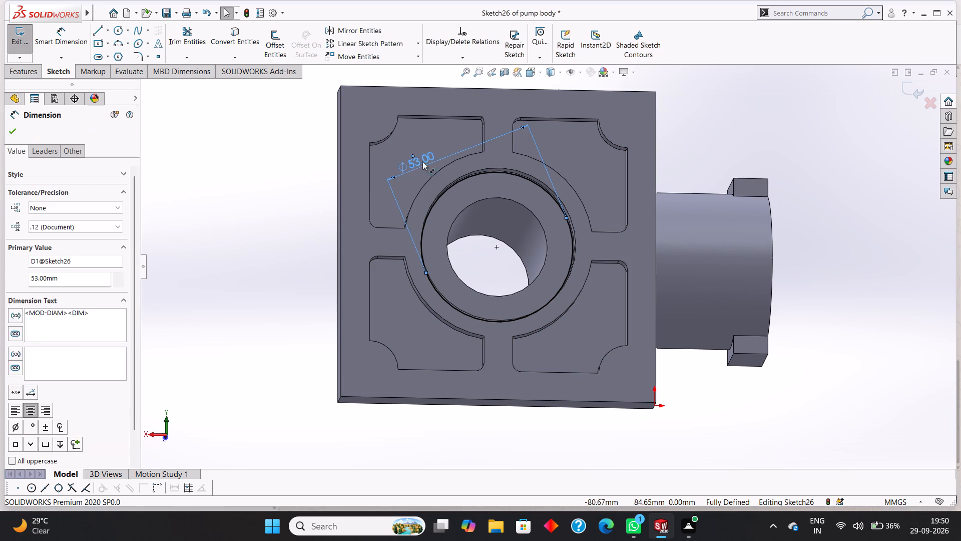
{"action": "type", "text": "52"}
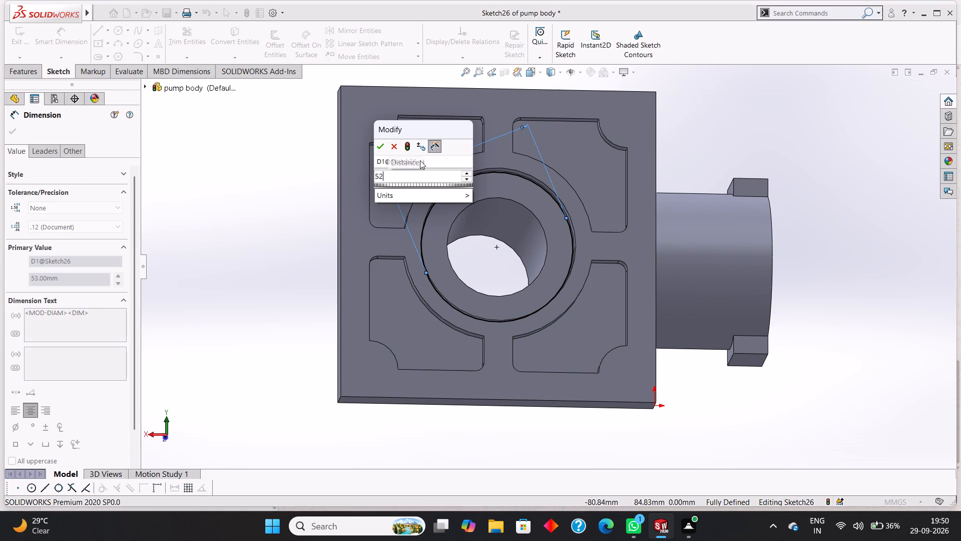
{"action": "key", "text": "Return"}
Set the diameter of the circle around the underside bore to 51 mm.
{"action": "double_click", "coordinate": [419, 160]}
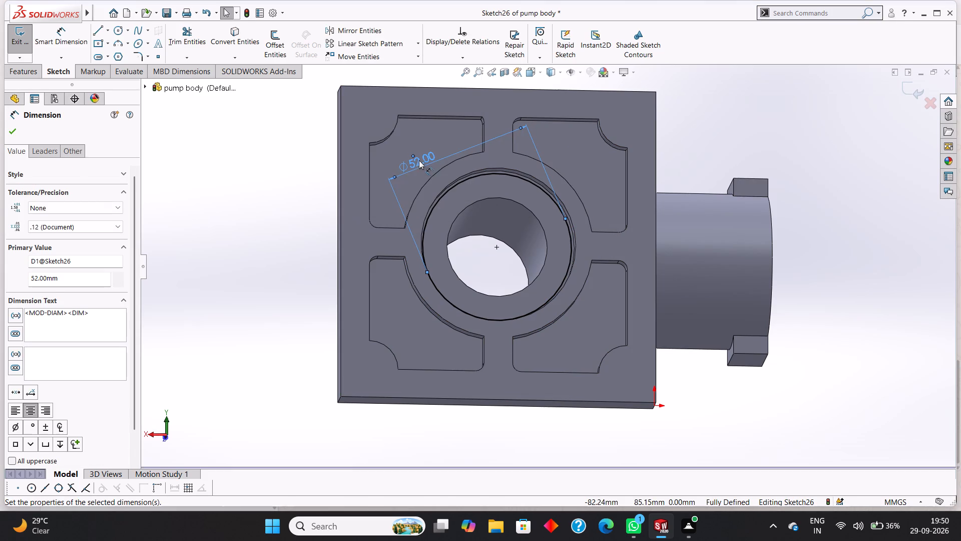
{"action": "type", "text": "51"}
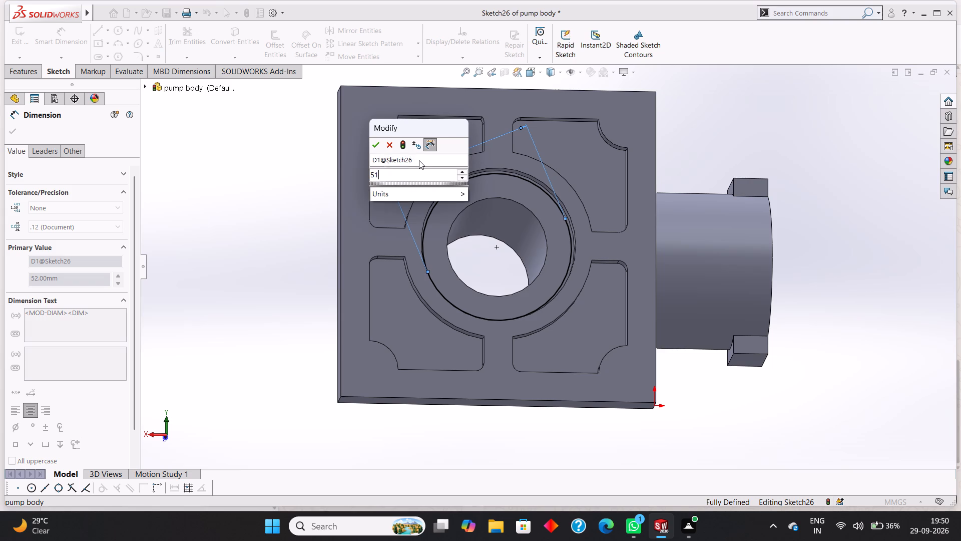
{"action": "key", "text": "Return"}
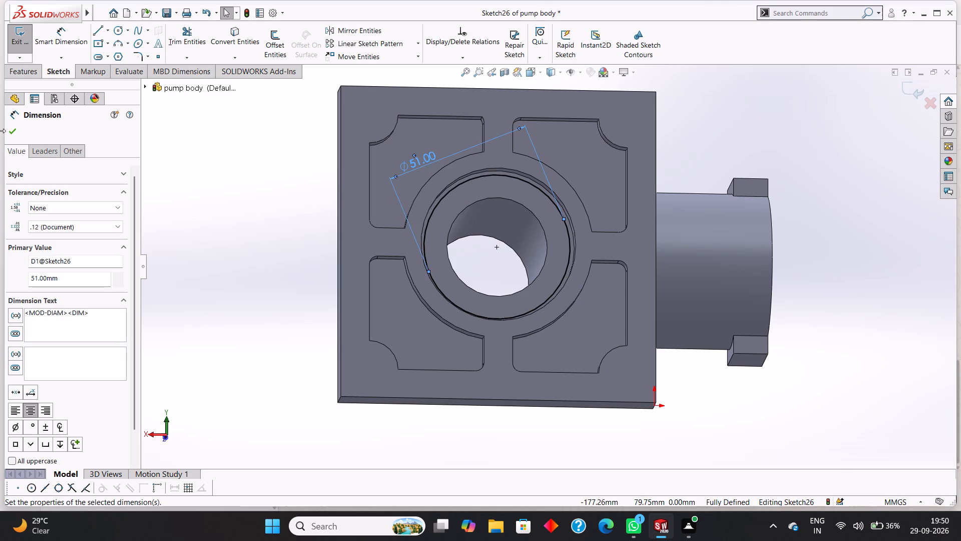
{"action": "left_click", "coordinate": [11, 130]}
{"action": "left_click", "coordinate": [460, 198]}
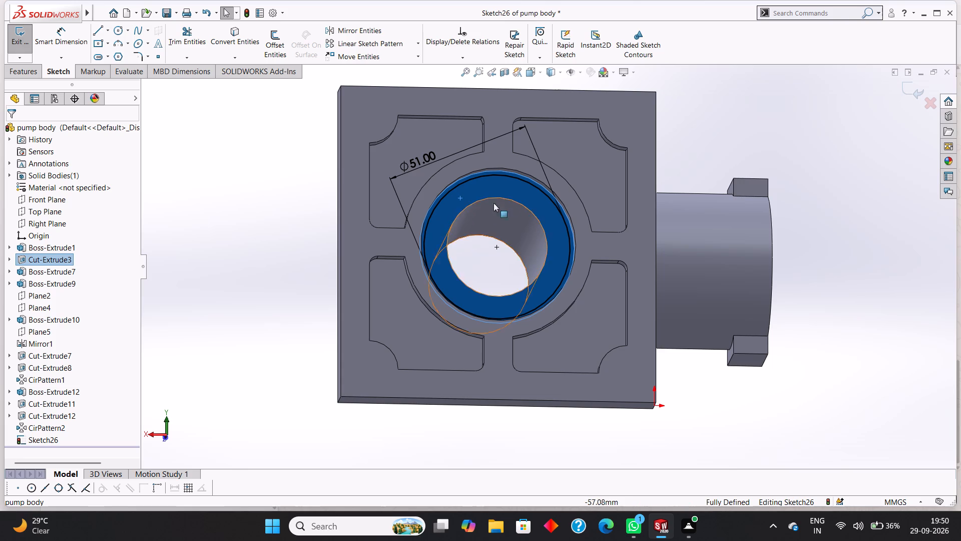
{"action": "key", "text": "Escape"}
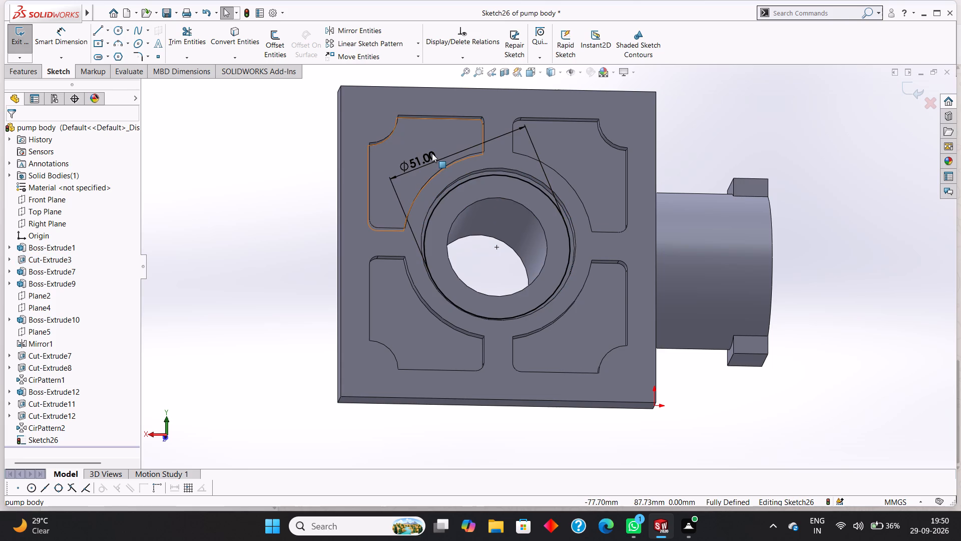
Set the diameter of the circle around the underside bore to 45 mm.
{"action": "double_click", "coordinate": [432, 153]}
{"action": "key", "text": "Escape"}
{"action": "key", "text": "Escape"}
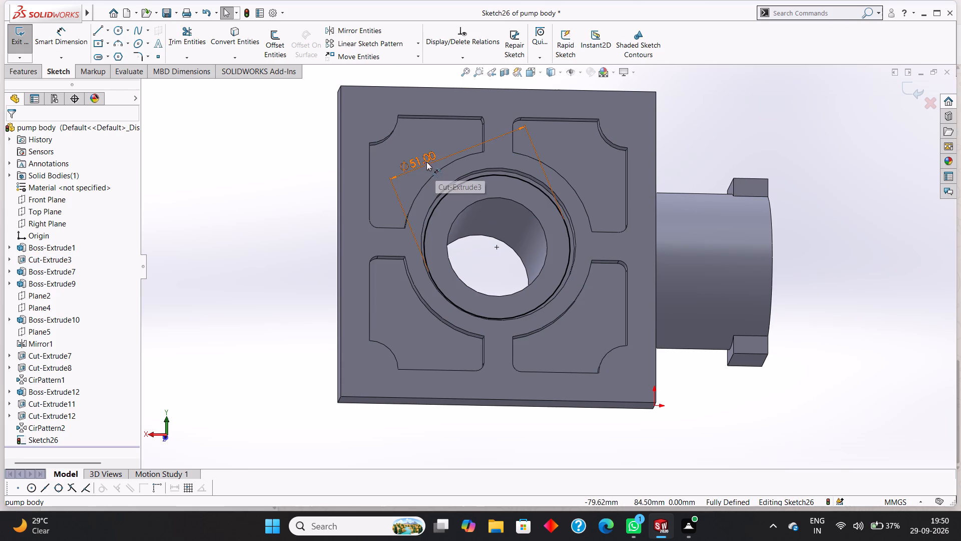
{"action": "double_click", "coordinate": [422, 159]}
{"action": "type", "text": "45"}
{"action": "key", "text": "Return"}
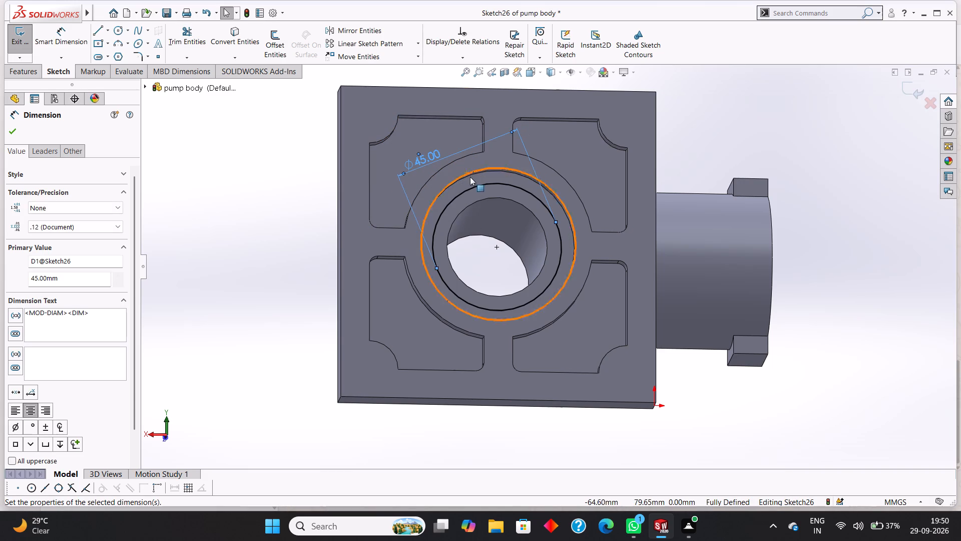
{"action": "key", "text": "Escape"}
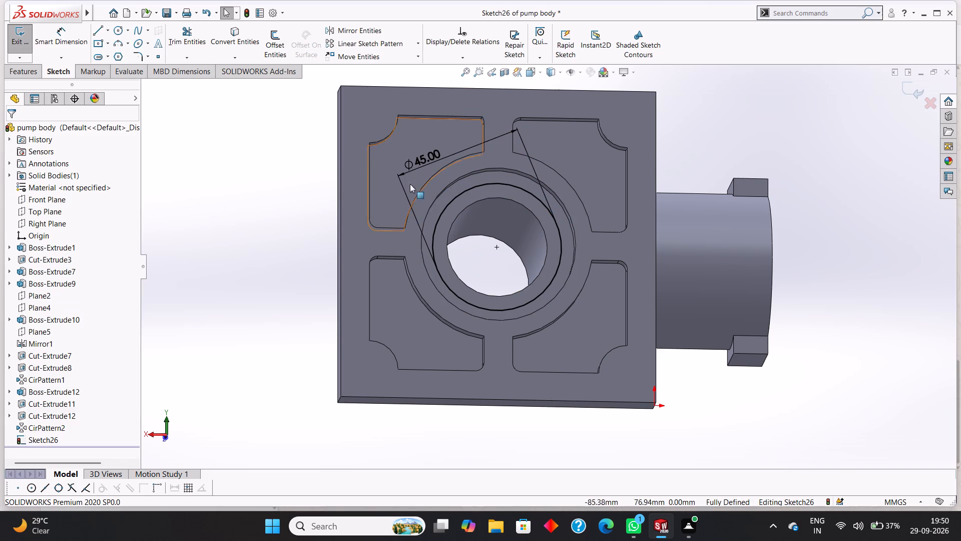
Convert the 45 mm circle to construction geometry.
{"action": "right_click", "coordinate": [475, 187]}
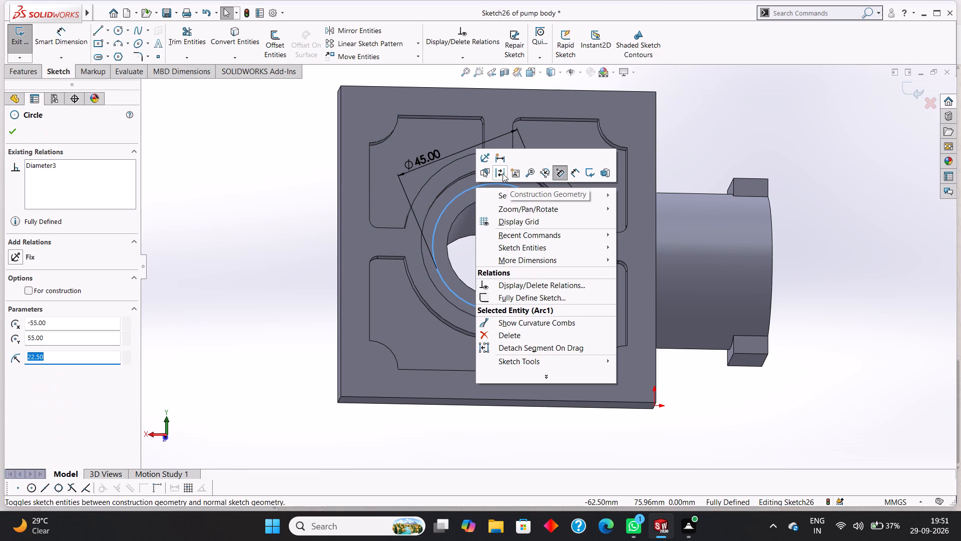
{"action": "left_click", "coordinate": [502, 173]}
Sketch a vertical centerline 22.5 mm long from the bore's centre up to the top of the construction circle.
{"action": "key", "text": "ctrl+8"}
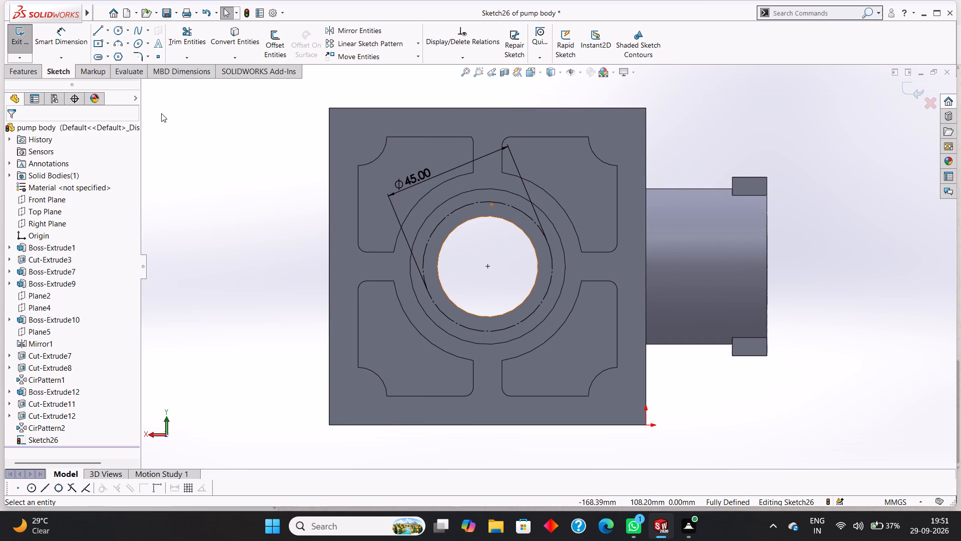
{"action": "left_click", "coordinate": [107, 33]}
{"action": "left_click", "coordinate": [120, 54]}
{"action": "left_click", "coordinate": [488, 266]}
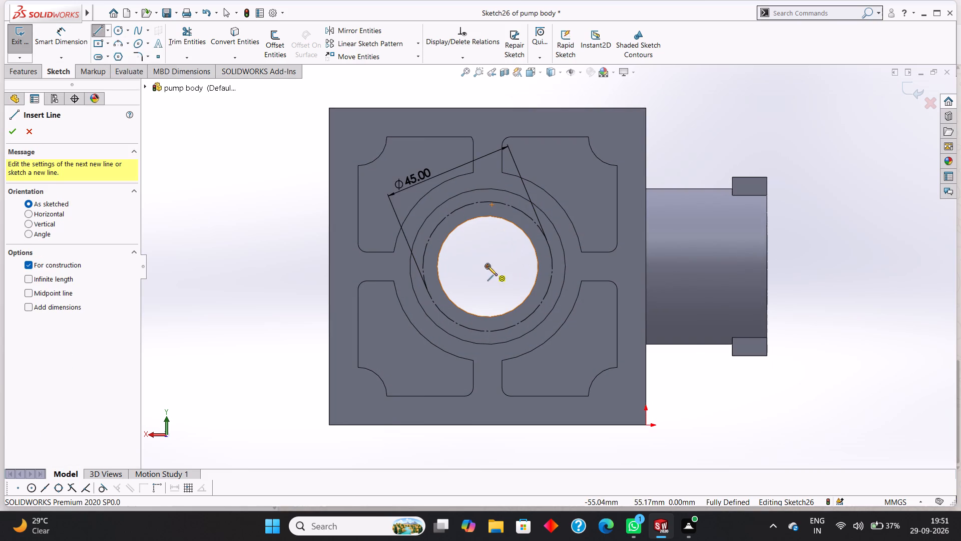
{"action": "left_click", "coordinate": [489, 201]}
{"action": "right_click", "coordinate": [498, 212]}
{"action": "left_click", "coordinate": [513, 217]}
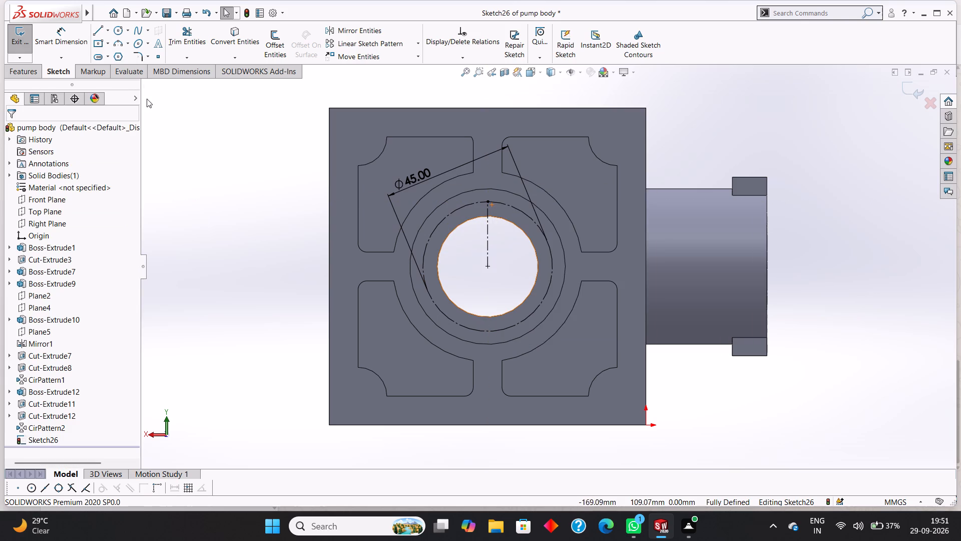
Sketch a slanted centerline from the bore's centre to the construction circle's upper left, about 35° from the vertical centerline.
{"action": "left_click", "coordinate": [110, 31]}
{"action": "left_click", "coordinate": [122, 56]}
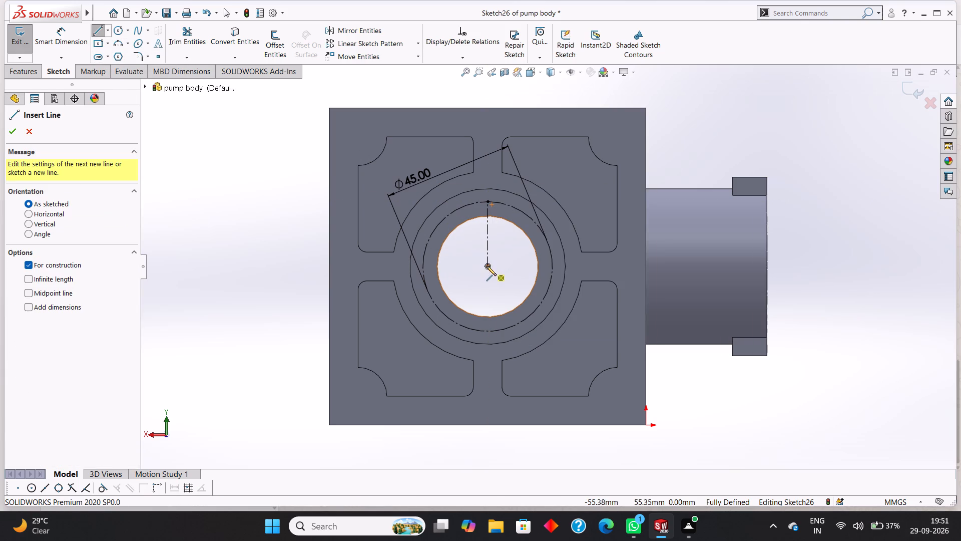
{"action": "left_click", "coordinate": [487, 266]}
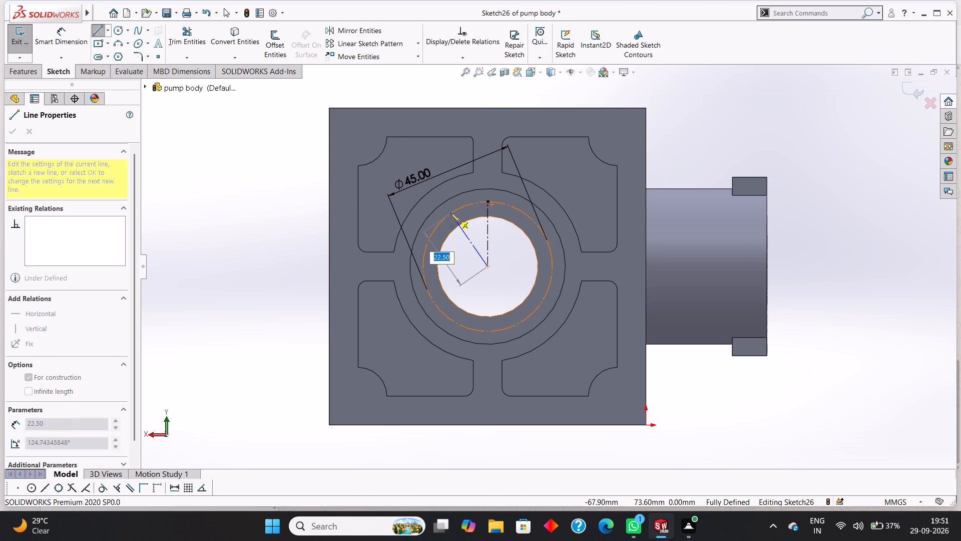
{"action": "left_click", "coordinate": [450, 213]}
{"action": "right_click", "coordinate": [447, 226]}
{"action": "left_click", "coordinate": [465, 233]}
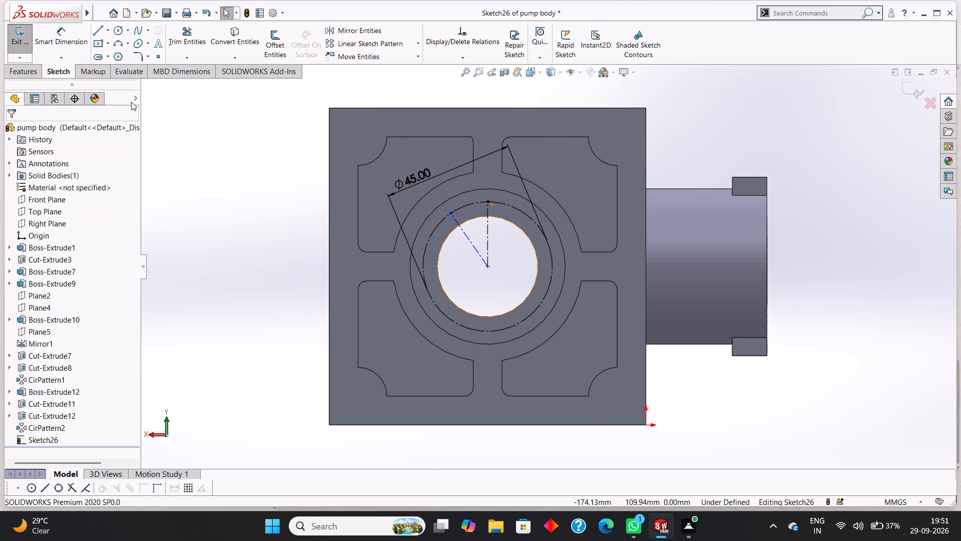
Dimension the angle between the vertical and slanted centerlines as 45°.
{"action": "left_click", "coordinate": [65, 36]}
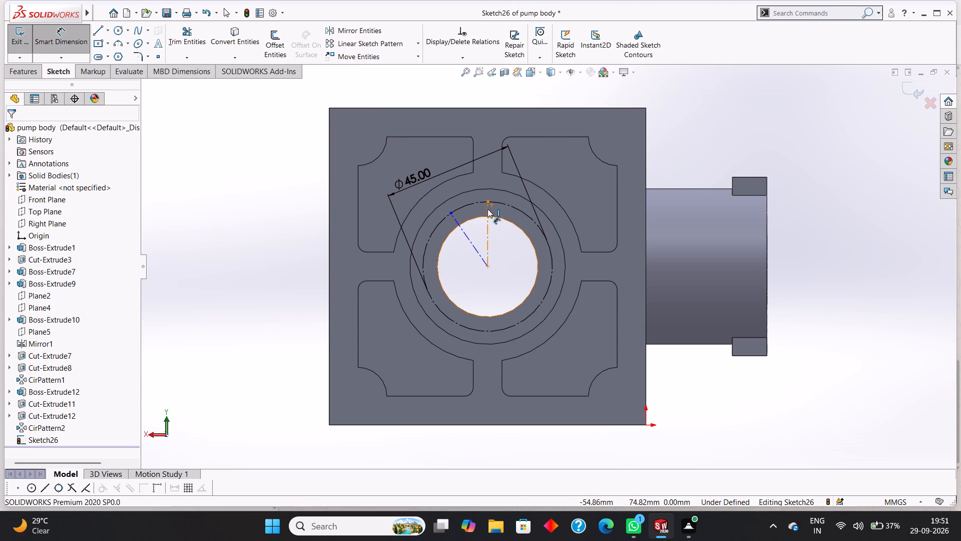
{"action": "left_click", "coordinate": [488, 209]}
{"action": "left_click", "coordinate": [457, 220]}
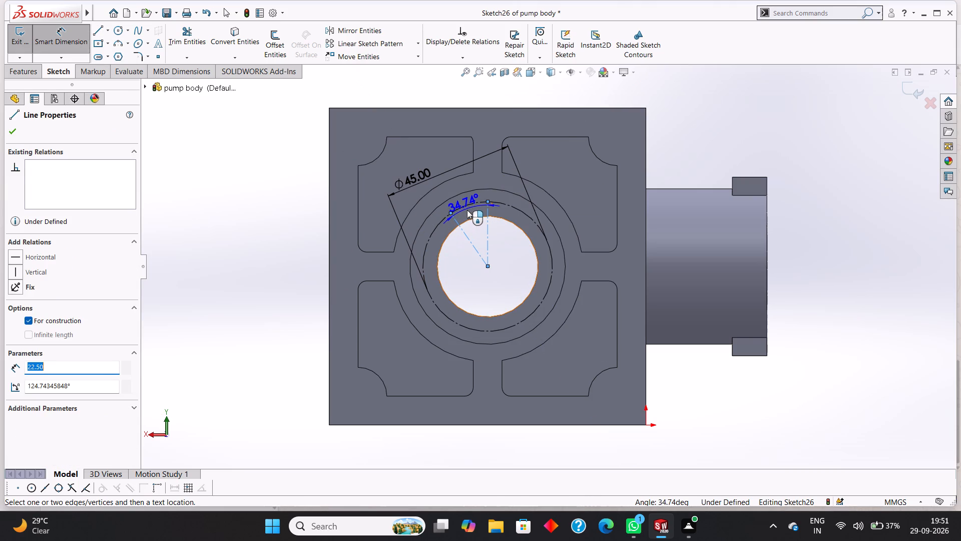
{"action": "left_click", "coordinate": [467, 210]}
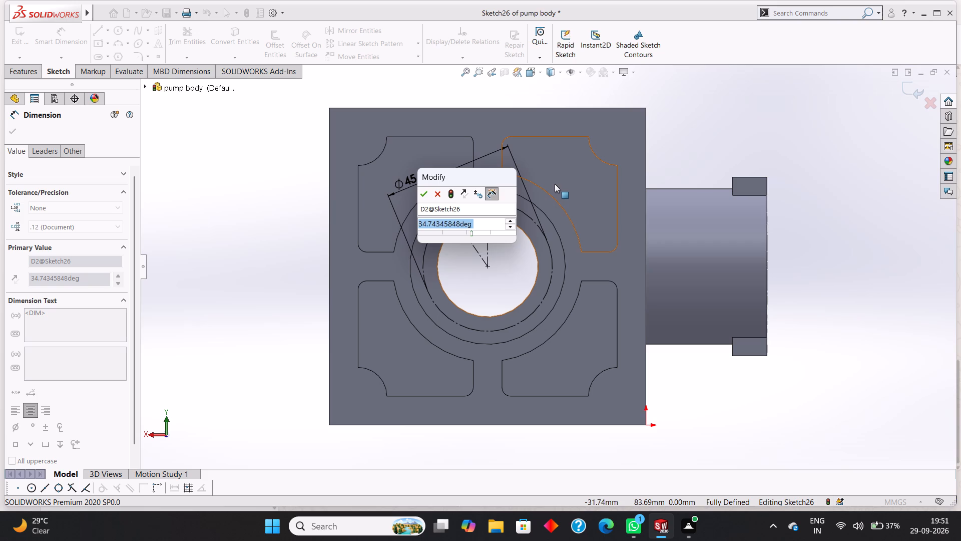
{"action": "key", "text": "4"}
{"action": "key", "text": "5"}
{"action": "key", "text": "Return"}
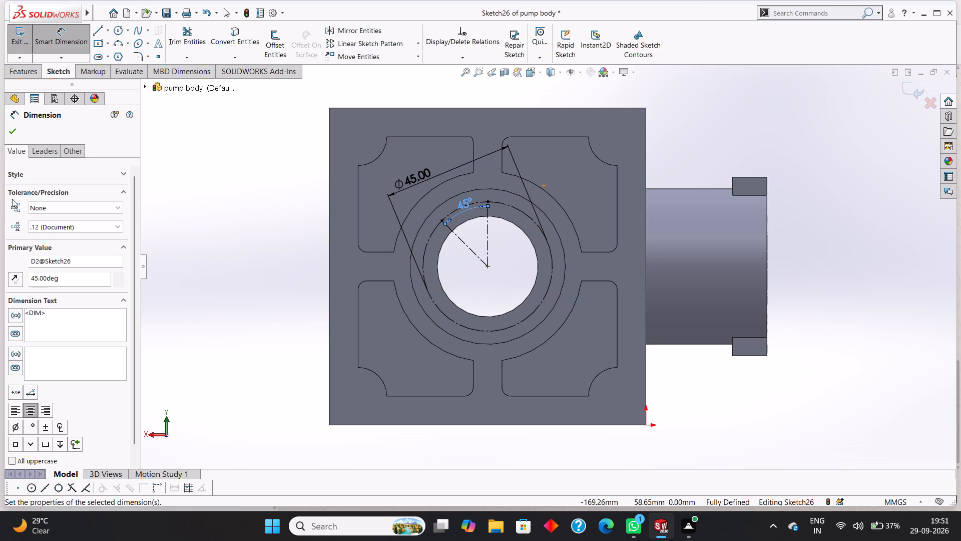
{"action": "left_click", "coordinate": [10, 127]}
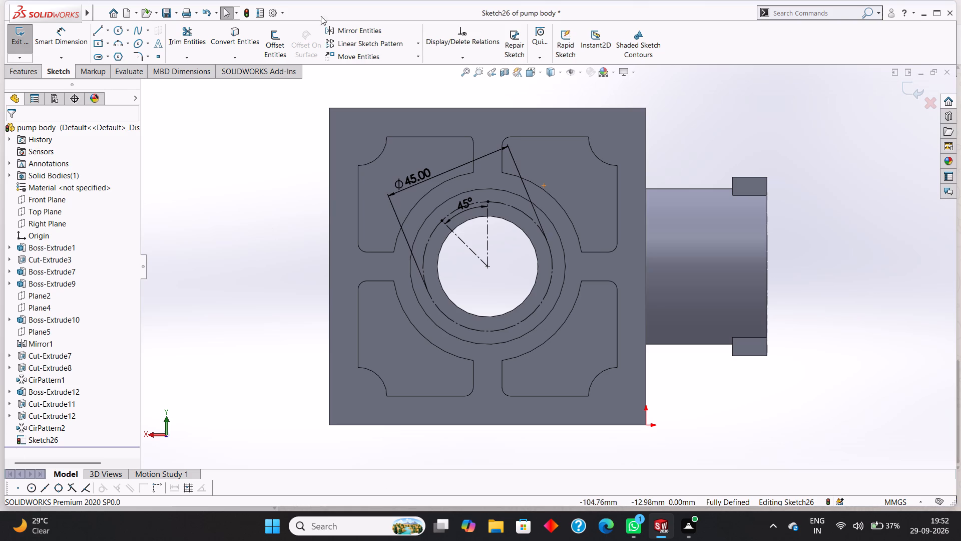
Sketch a circle about 3 mm in diameter centred where the slanted centerline meets the construction circle.
{"action": "left_click", "coordinate": [120, 29]}
{"action": "scroll", "coordinate": [439, 220], "scroll_direction": "down", "scroll_amount": 1}
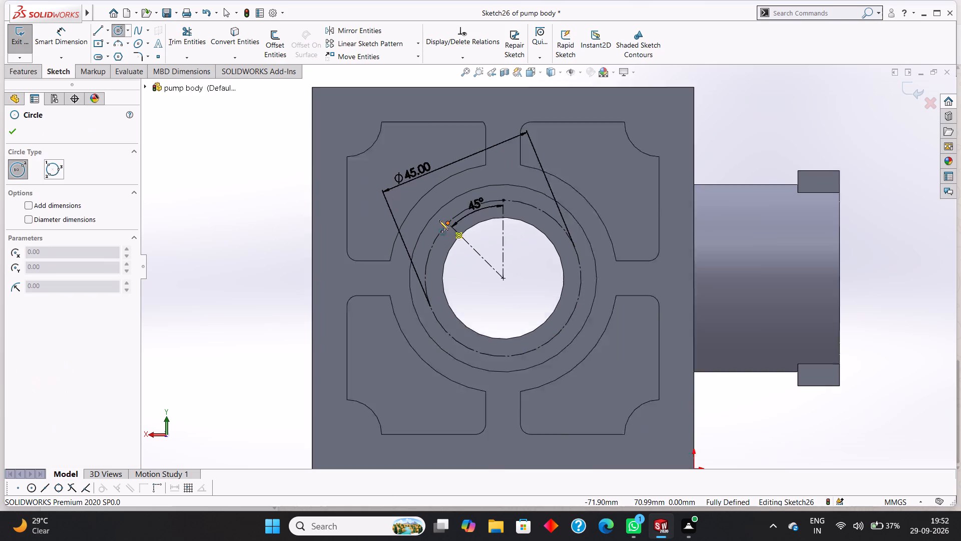
{"action": "scroll", "coordinate": [439, 220], "scroll_direction": "down", "scroll_amount": 6}
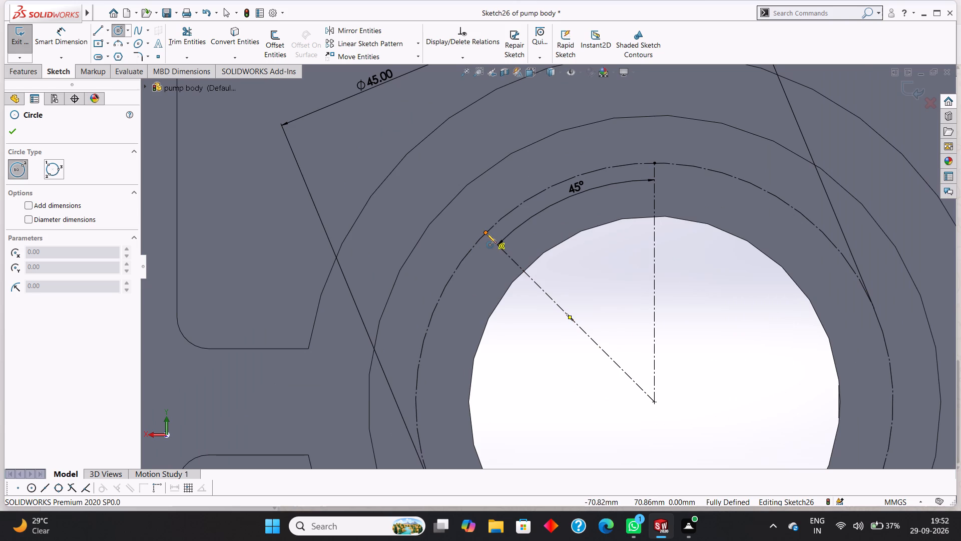
{"action": "left_click_drag", "start_coordinate": [487, 233], "coordinate": [494, 247]}
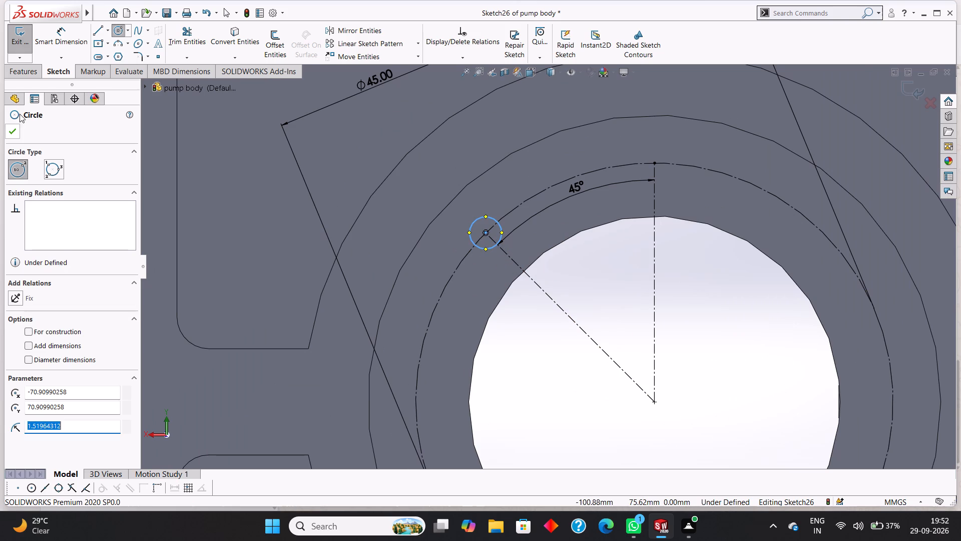
{"action": "left_click", "coordinate": [15, 129]}
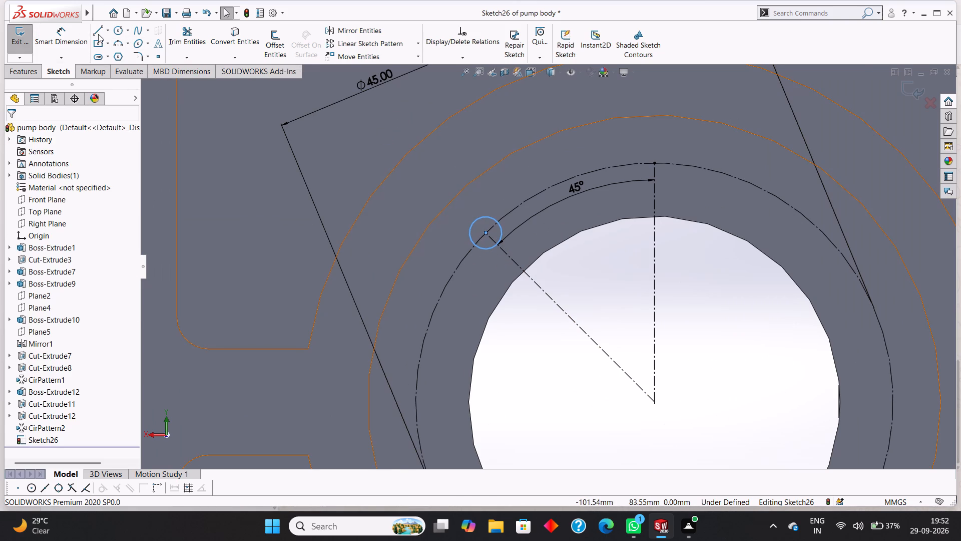
Dimension the small circle's diameter as 0.7 mm.
{"action": "left_click_drag", "start_coordinate": [62, 33], "coordinate": [68, 31]}
{"action": "left_click", "coordinate": [486, 216]}
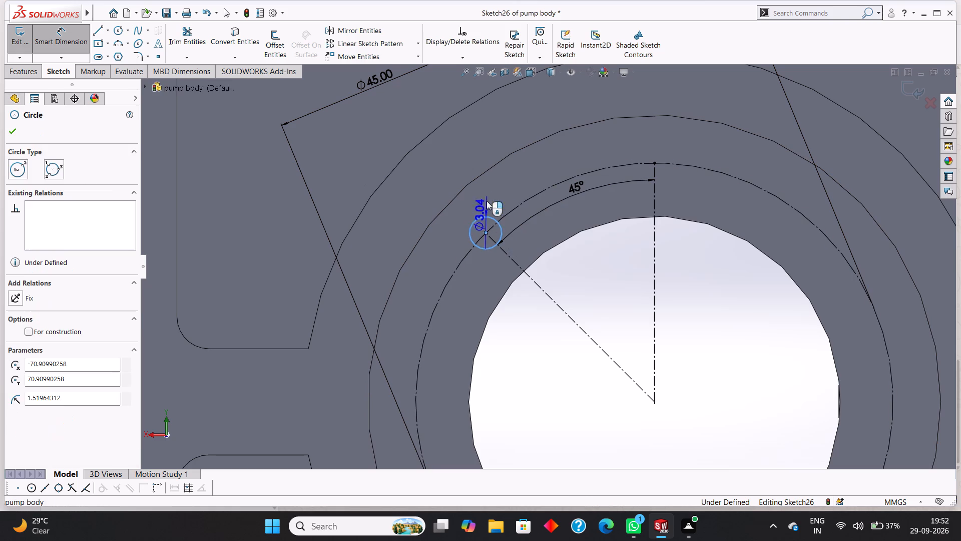
{"action": "left_click", "coordinate": [486, 188]}
{"action": "type", "text": "0.7"}
{"action": "key", "text": "Return"}
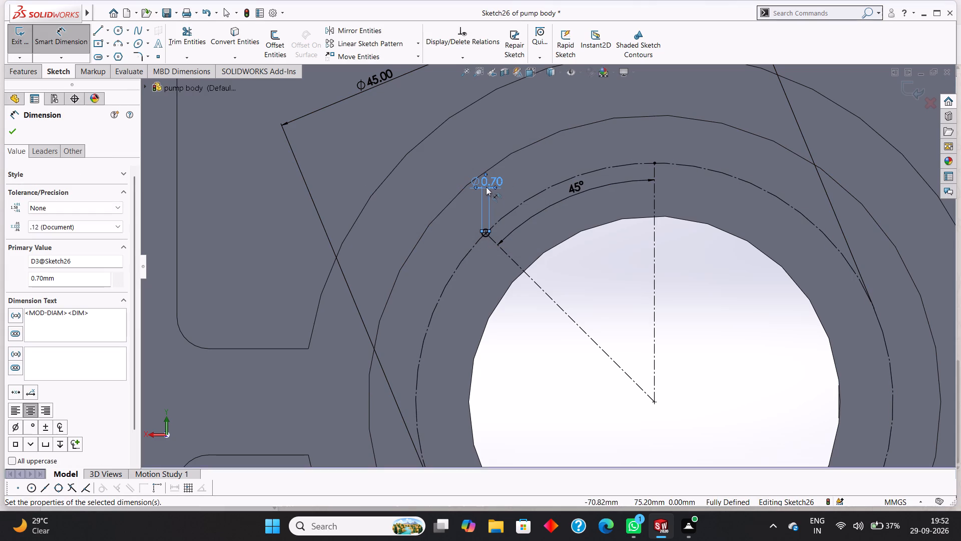
{"action": "left_click", "coordinate": [17, 136]}
Cut-extrude the 0.7 mm circle as a blind hole 8 mm deep.
{"action": "left_click", "coordinate": [29, 77]}
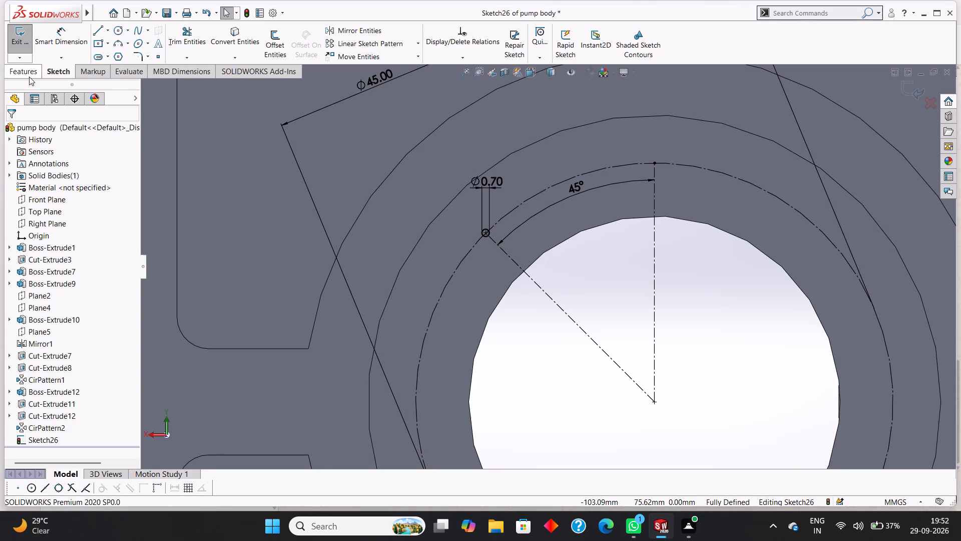
{"action": "left_click", "coordinate": [176, 47]}
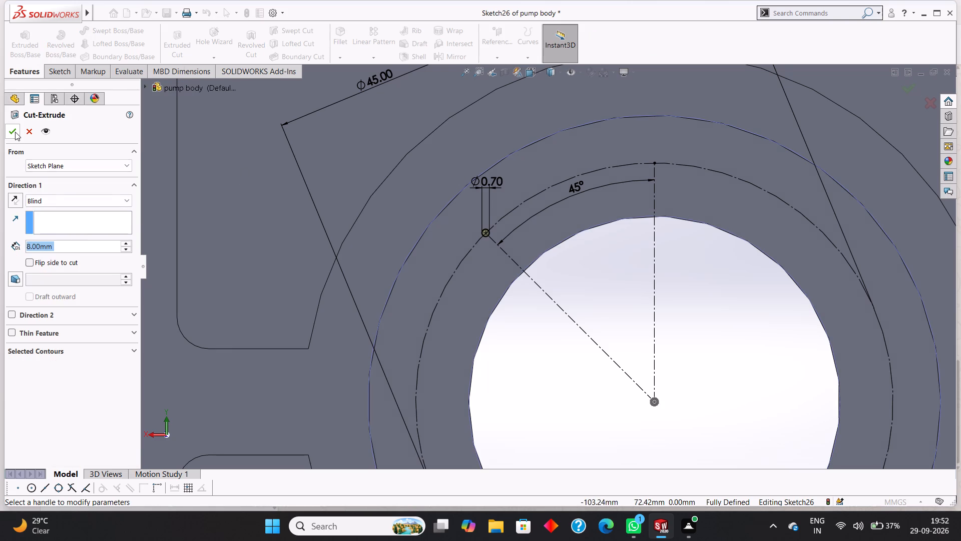
{"action": "left_click", "coordinate": [15, 132]}
{"action": "scroll", "coordinate": [551, 261], "scroll_direction": "up", "scroll_amount": 3}
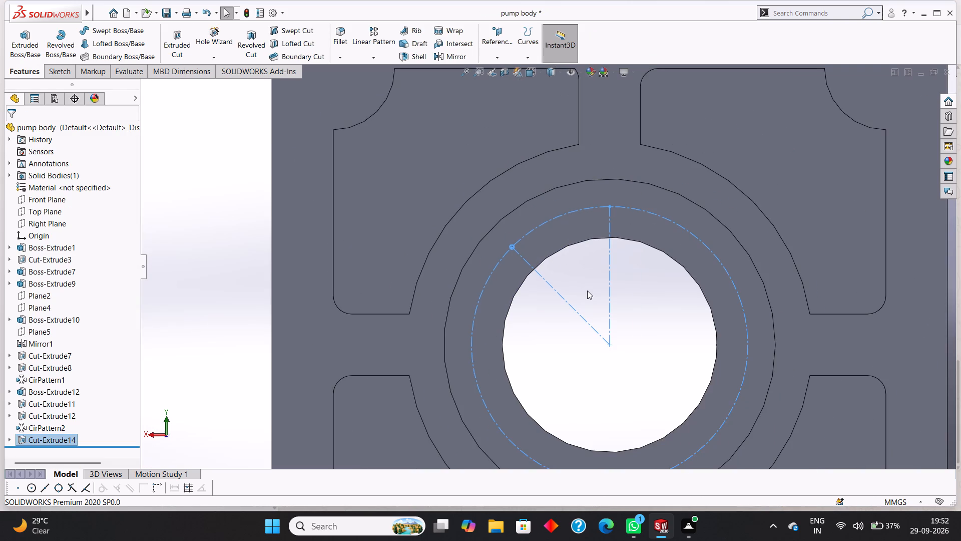
{"action": "key", "text": "Escape"}
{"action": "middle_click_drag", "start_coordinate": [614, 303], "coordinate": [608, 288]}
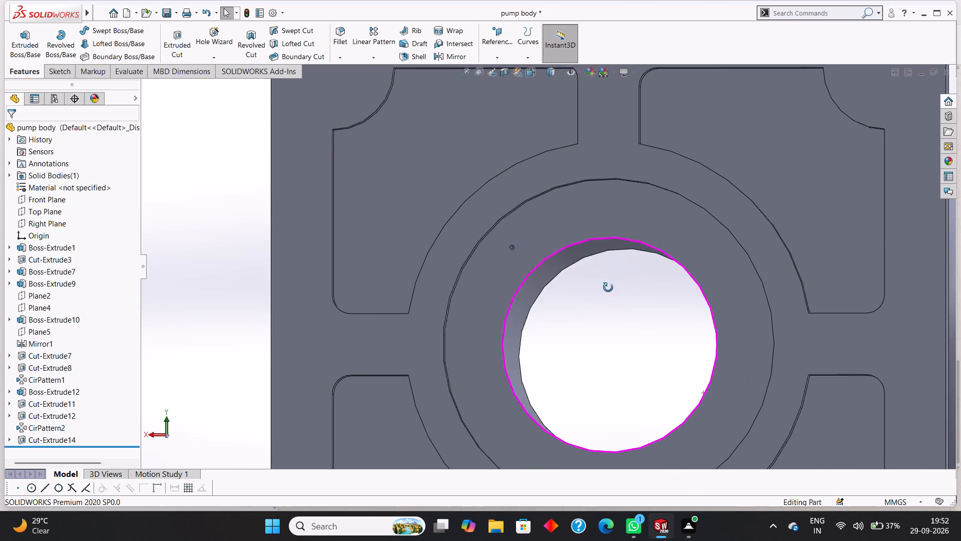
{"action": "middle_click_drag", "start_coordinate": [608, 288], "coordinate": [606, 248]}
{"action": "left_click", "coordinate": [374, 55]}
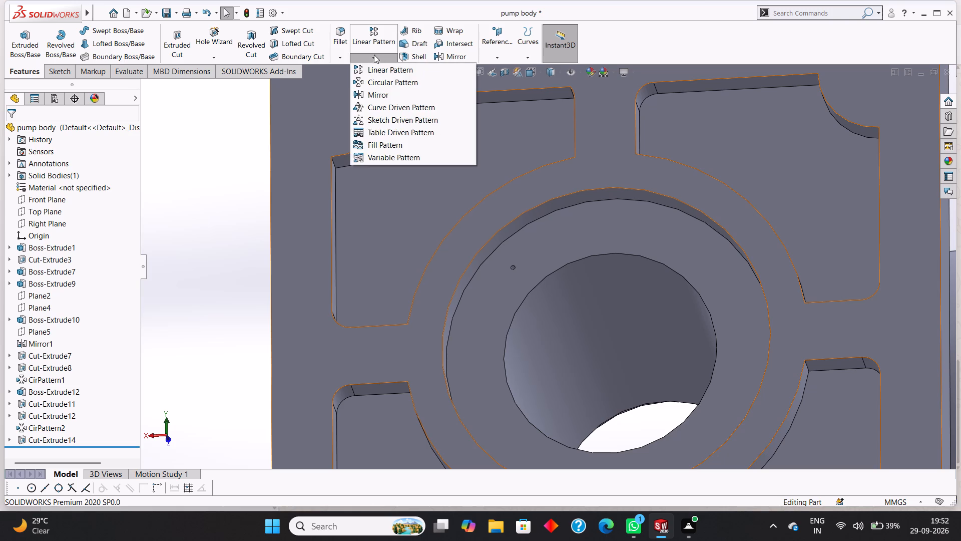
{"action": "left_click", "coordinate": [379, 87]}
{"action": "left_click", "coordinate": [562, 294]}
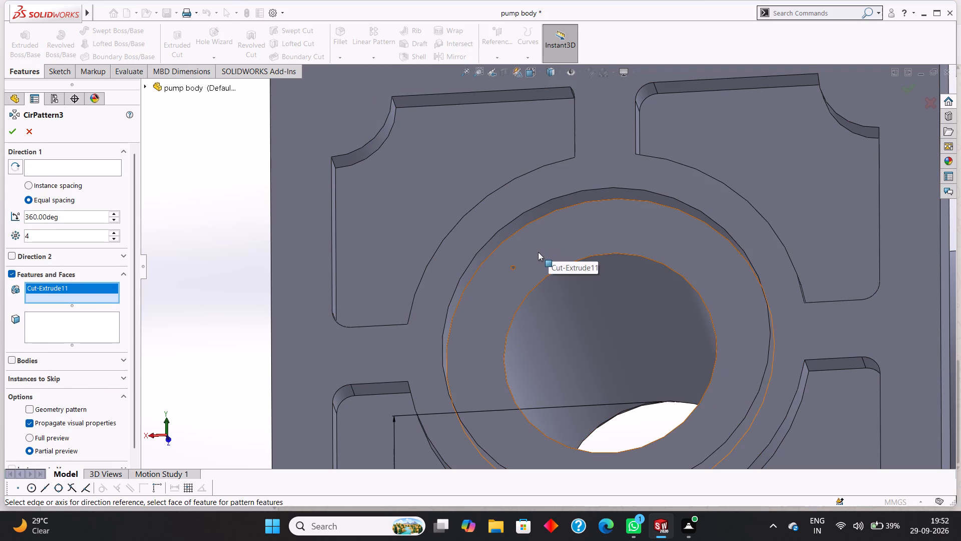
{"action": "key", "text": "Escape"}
Circular-pattern the 0.7 mm hole around the underside bore's cylindrical face with 4 equally spaced instances over 360°.
{"action": "left_click", "coordinate": [375, 61]}
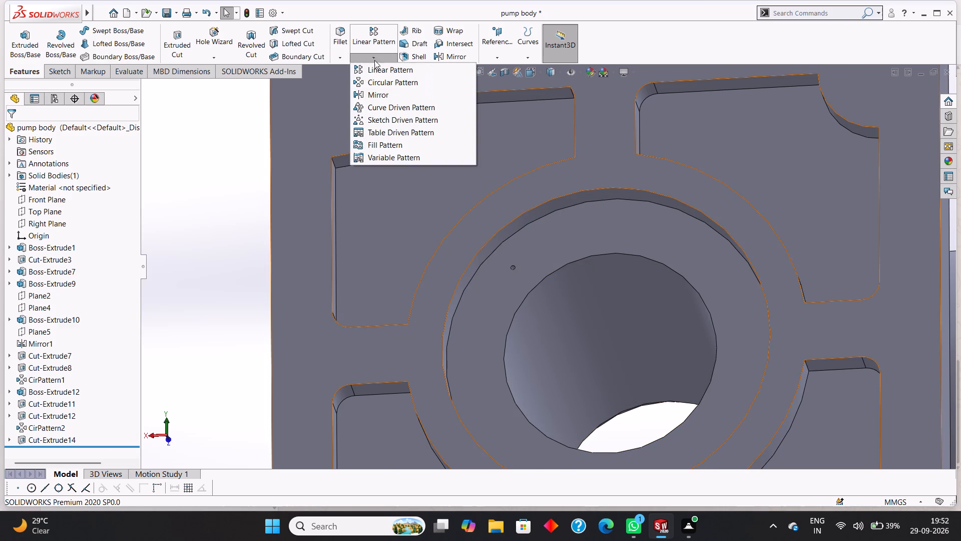
{"action": "left_click", "coordinate": [384, 82]}
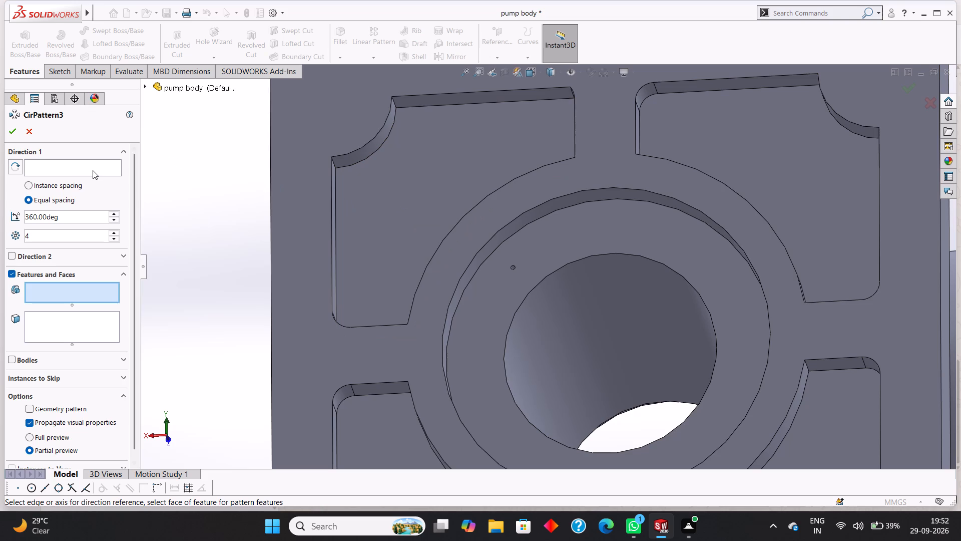
{"action": "left_click", "coordinate": [71, 164]}
{"action": "left_click", "coordinate": [573, 294]}
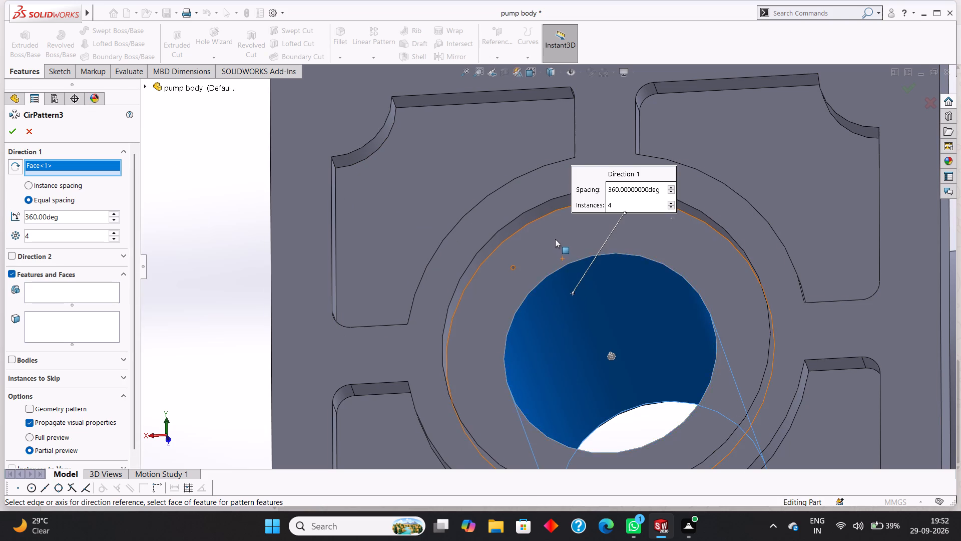
{"action": "middle_click_drag", "start_coordinate": [554, 236], "coordinate": [571, 268]}
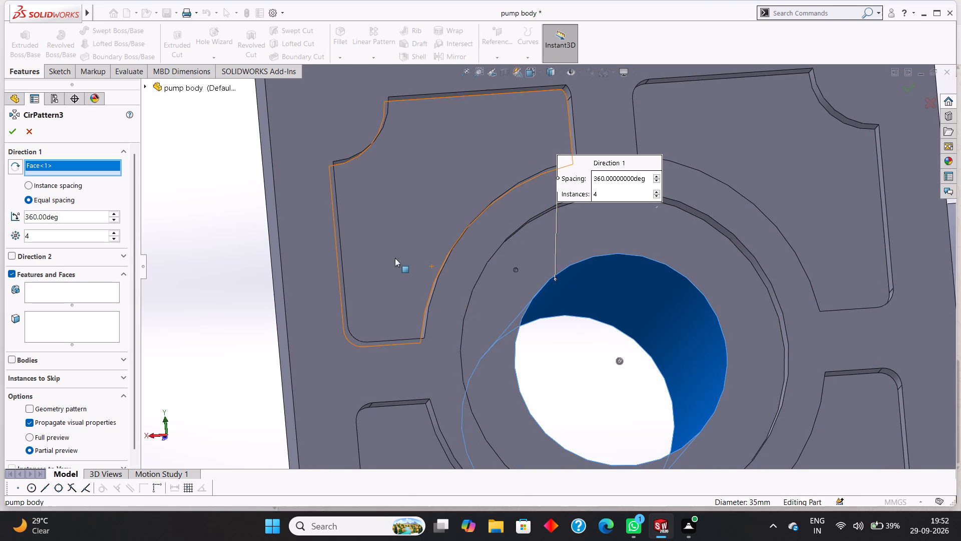
{"action": "left_click", "coordinate": [41, 291]}
{"action": "scroll", "coordinate": [519, 288], "scroll_direction": "down", "scroll_amount": 5}
{"action": "scroll", "coordinate": [529, 247], "scroll_direction": "down", "scroll_amount": 11}
{"action": "left_click", "coordinate": [509, 249]}
{"action": "scroll", "coordinate": [509, 249], "scroll_direction": "up", "scroll_amount": 5}
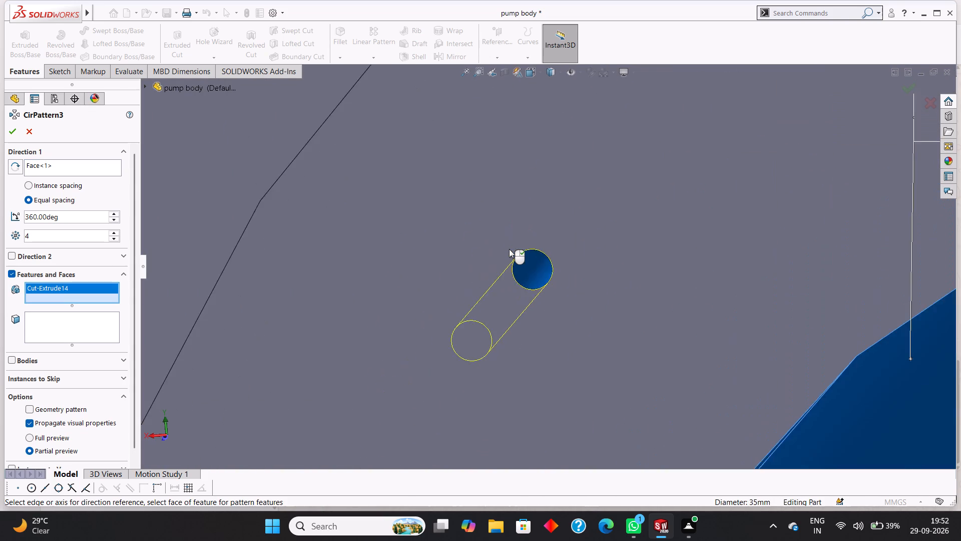
{"action": "scroll", "coordinate": [509, 249], "scroll_direction": "up", "scroll_amount": 13}
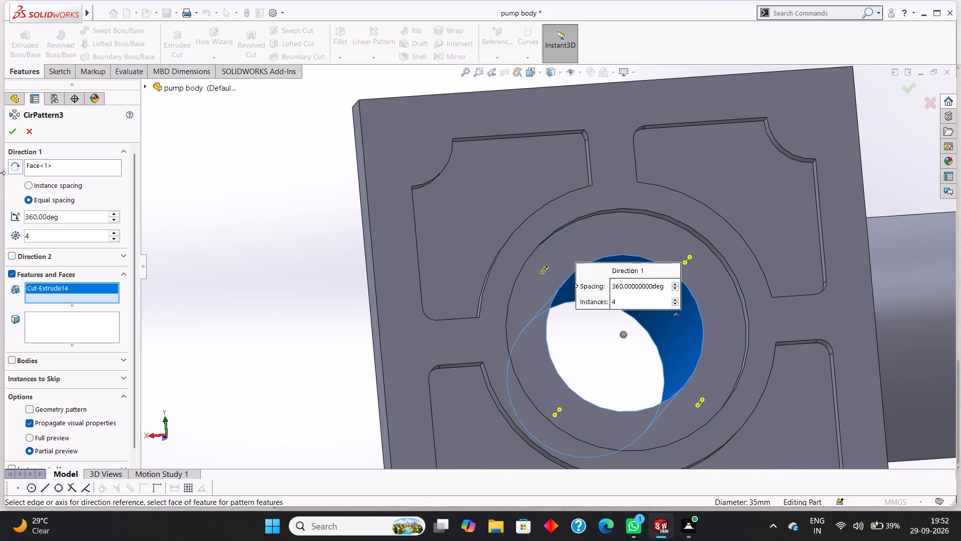
{"action": "left_click", "coordinate": [6, 130]}
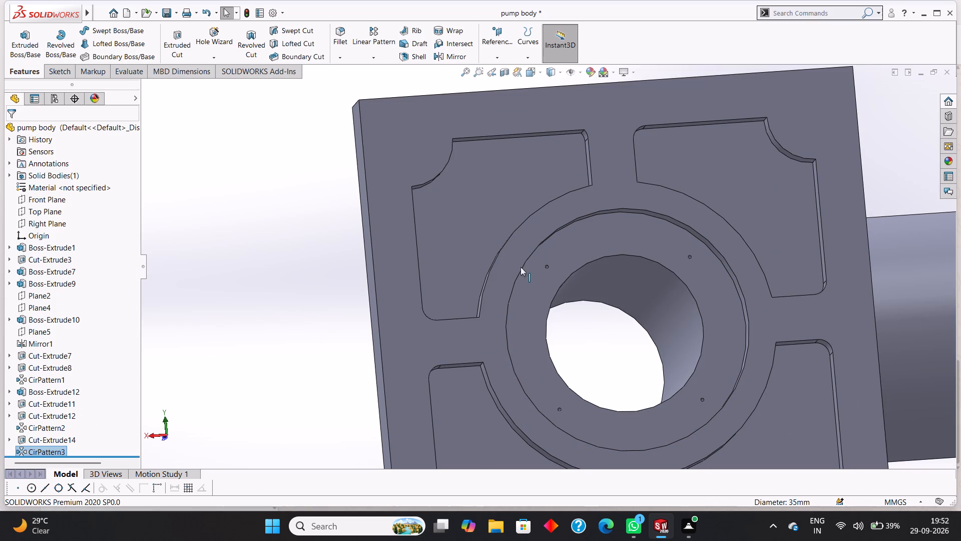
{"action": "key", "text": "Escape"}
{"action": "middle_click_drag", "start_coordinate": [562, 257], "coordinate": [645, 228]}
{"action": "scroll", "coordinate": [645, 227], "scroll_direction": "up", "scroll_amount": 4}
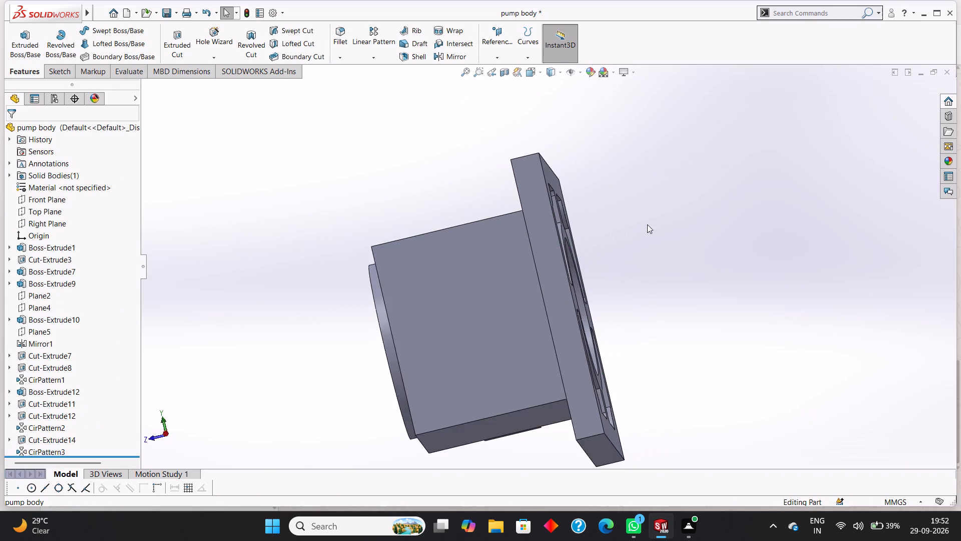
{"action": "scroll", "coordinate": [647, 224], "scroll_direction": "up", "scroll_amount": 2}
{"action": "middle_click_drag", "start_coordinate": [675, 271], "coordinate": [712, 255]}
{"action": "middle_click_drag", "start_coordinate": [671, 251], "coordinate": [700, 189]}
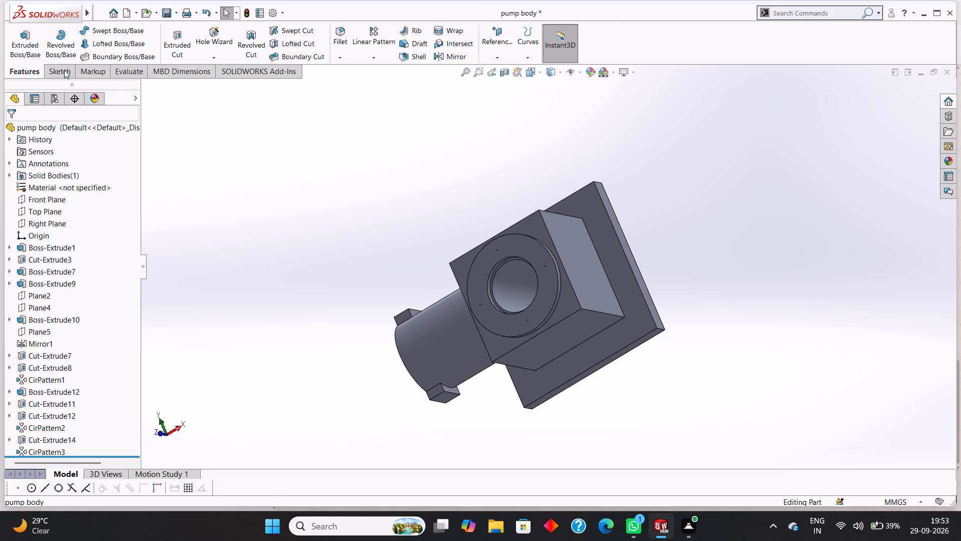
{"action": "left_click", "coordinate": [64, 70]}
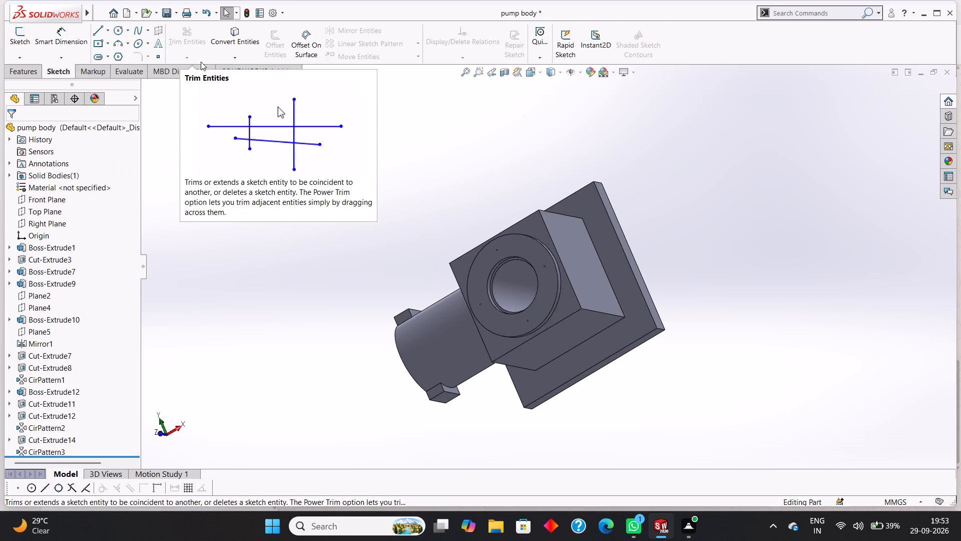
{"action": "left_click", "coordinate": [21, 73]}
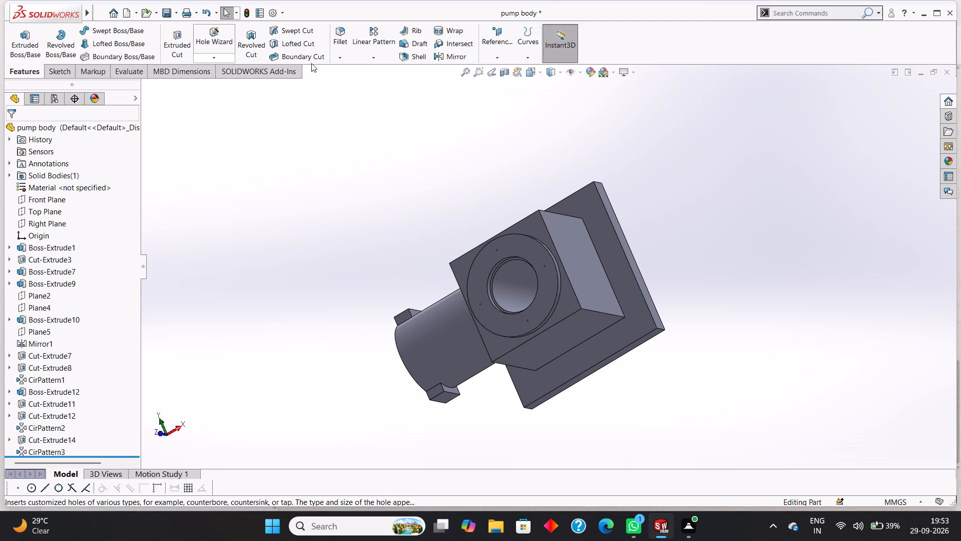
Fillet the four vertical corner edges of the square base plate with a symmetric 10 mm radius.
{"action": "left_click", "coordinate": [344, 60]}
{"action": "left_click", "coordinate": [347, 67]}
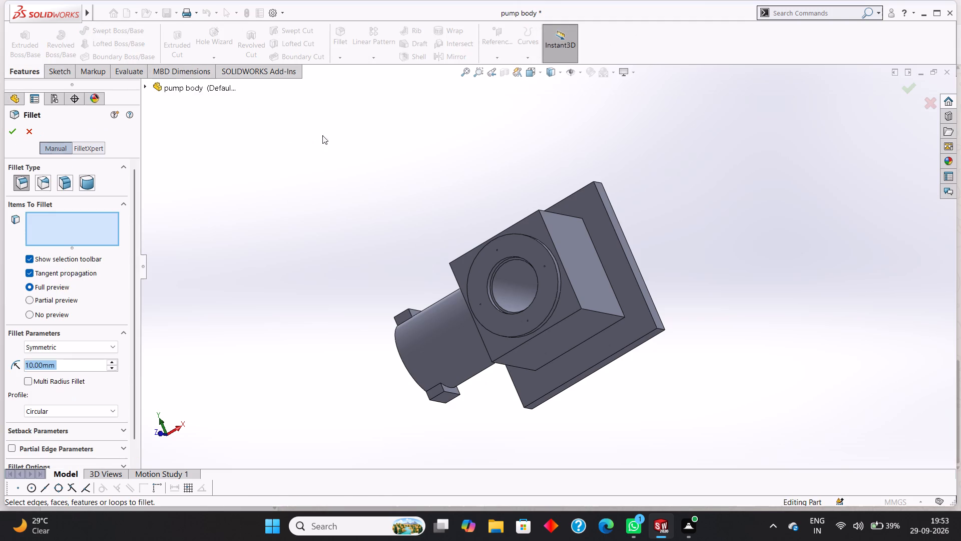
{"action": "middle_click_drag", "start_coordinate": [707, 289], "coordinate": [728, 223]}
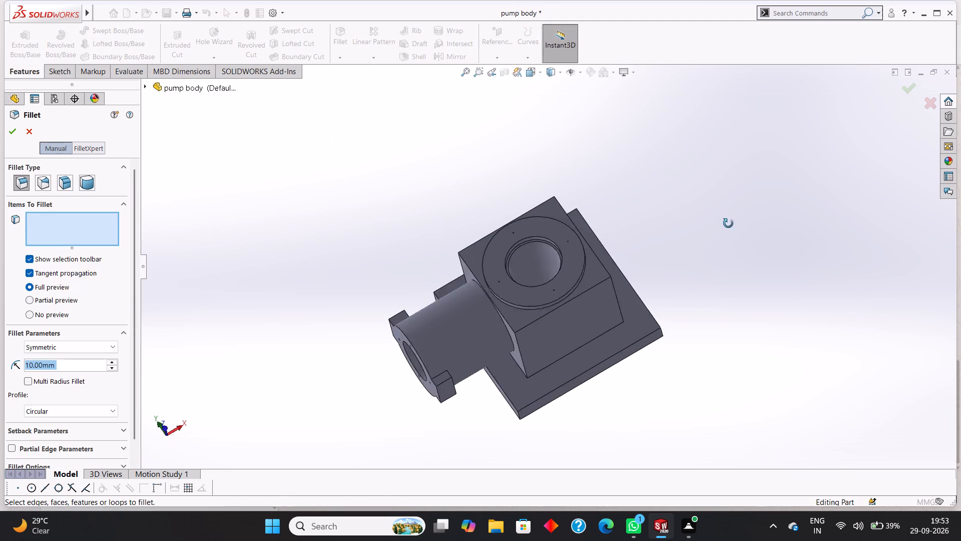
{"action": "middle_click_drag", "start_coordinate": [728, 223], "coordinate": [686, 159]}
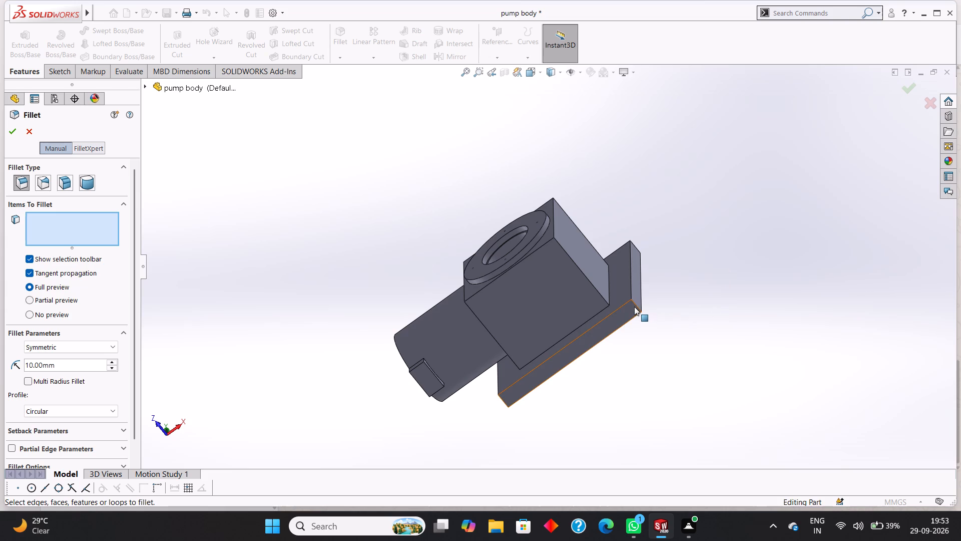
{"action": "left_click", "coordinate": [636, 306]}
{"action": "middle_click_drag", "start_coordinate": [633, 375], "coordinate": [710, 303]}
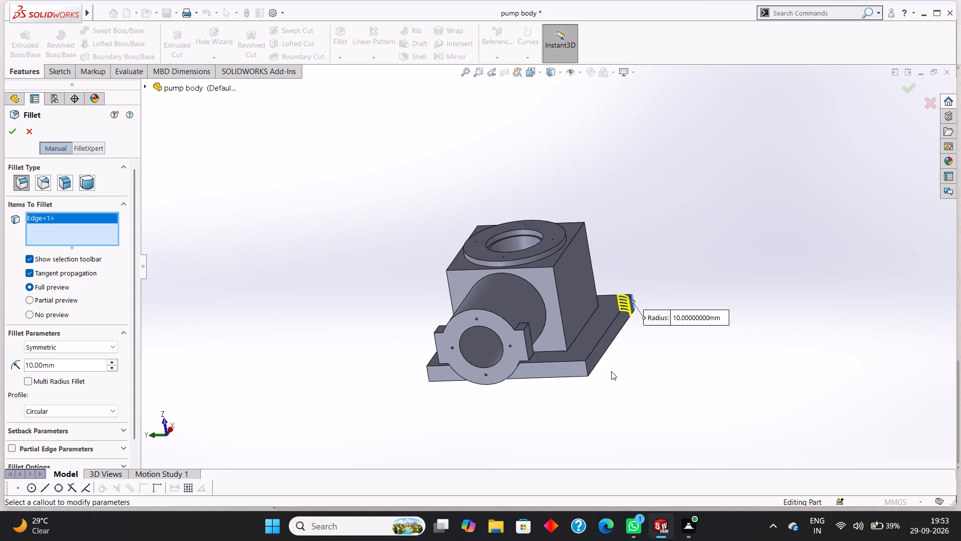
{"action": "left_click", "coordinate": [587, 370]}
{"action": "middle_click_drag", "start_coordinate": [651, 376], "coordinate": [734, 350]}
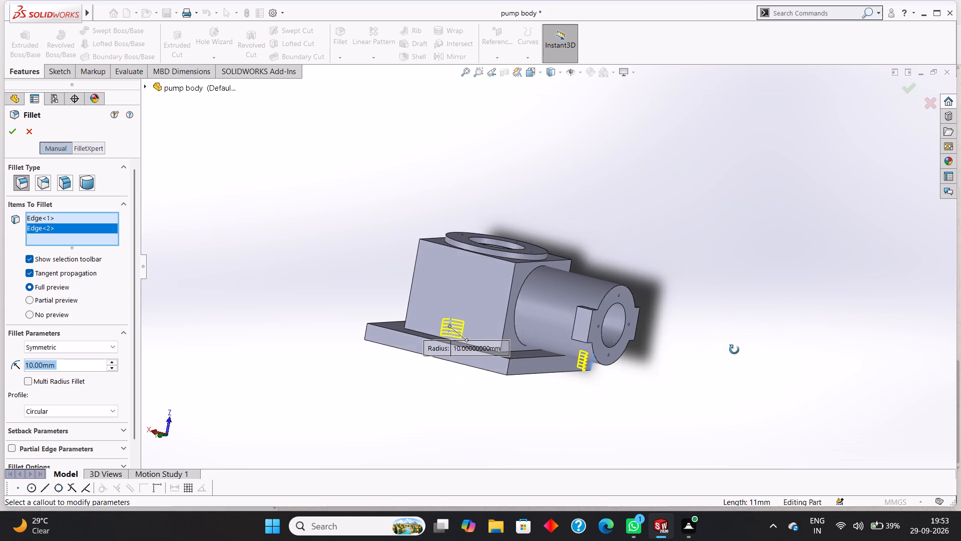
{"action": "middle_click_drag", "start_coordinate": [734, 350], "coordinate": [759, 359]}
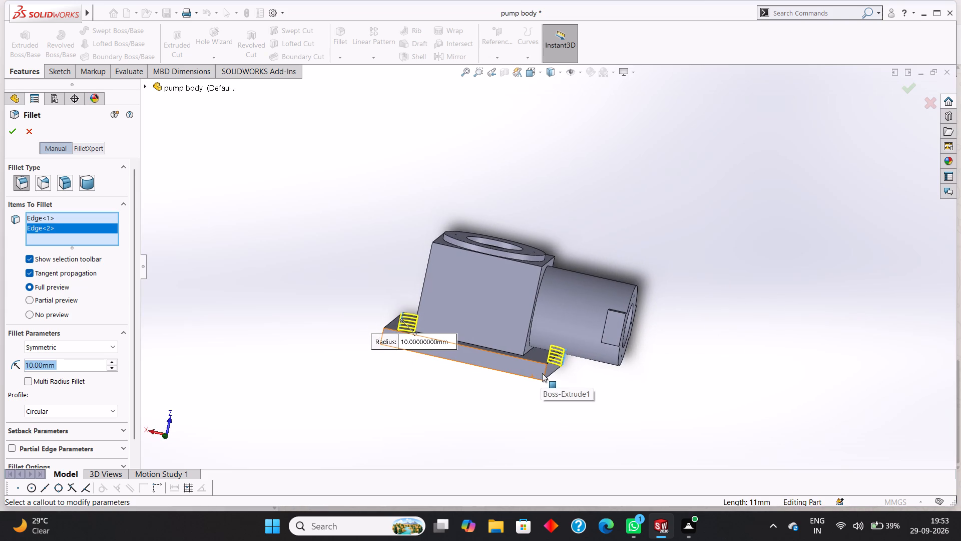
{"action": "left_click", "coordinate": [544, 375]}
{"action": "middle_click_drag", "start_coordinate": [669, 413], "coordinate": [738, 450]}
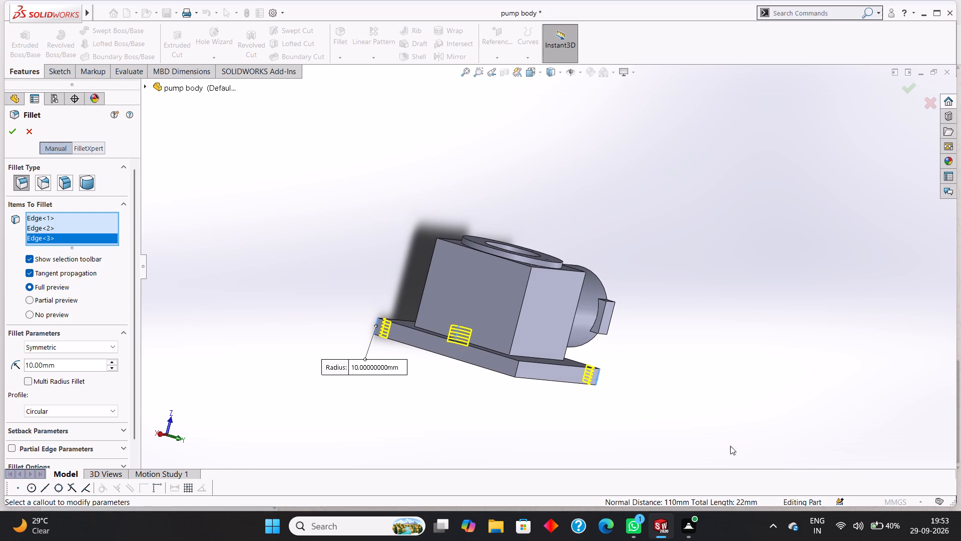
{"action": "left_click", "coordinate": [516, 368]}
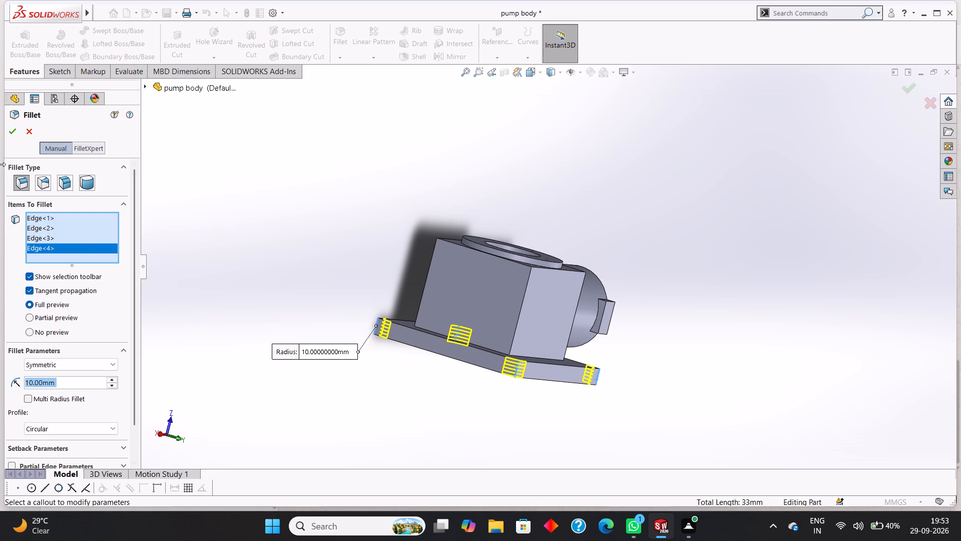
{"action": "left_click", "coordinate": [8, 133]}
{"action": "left_click", "coordinate": [744, 261]}
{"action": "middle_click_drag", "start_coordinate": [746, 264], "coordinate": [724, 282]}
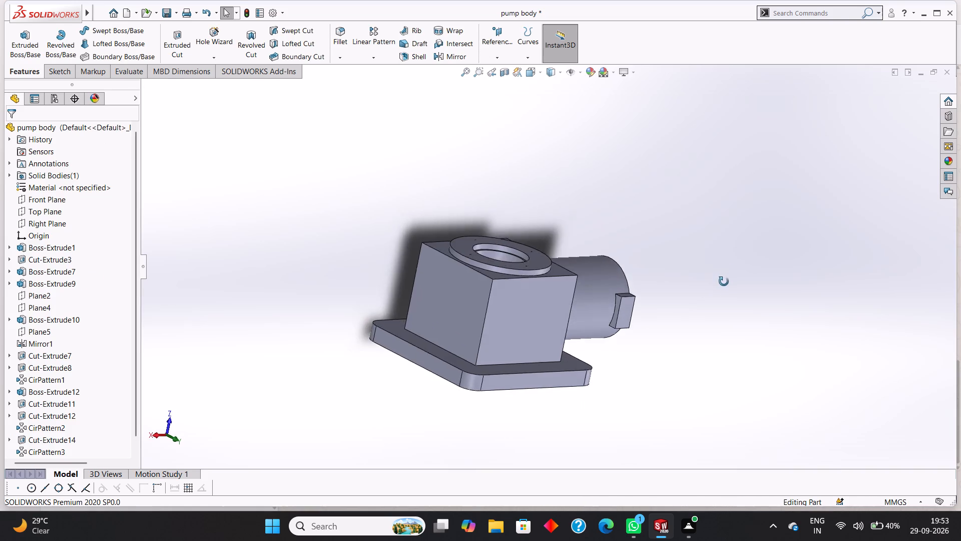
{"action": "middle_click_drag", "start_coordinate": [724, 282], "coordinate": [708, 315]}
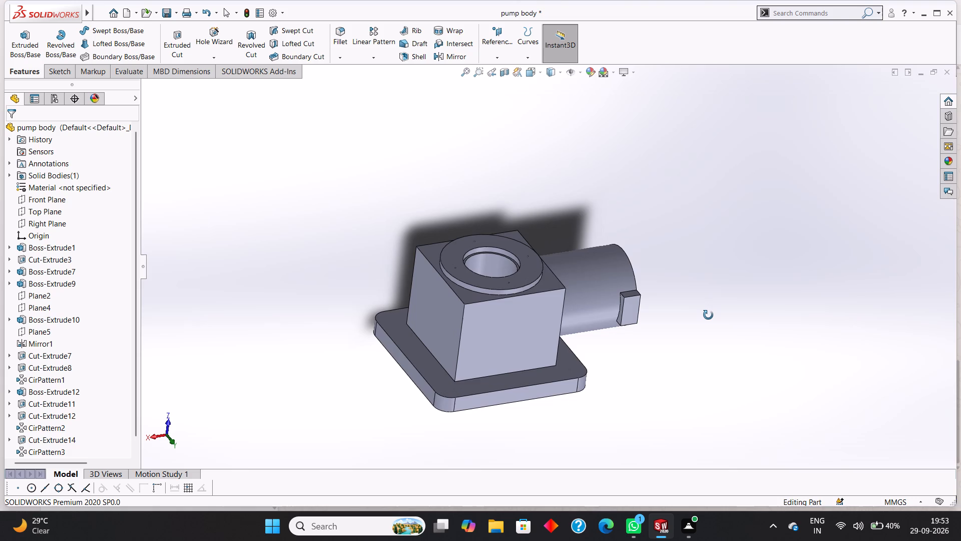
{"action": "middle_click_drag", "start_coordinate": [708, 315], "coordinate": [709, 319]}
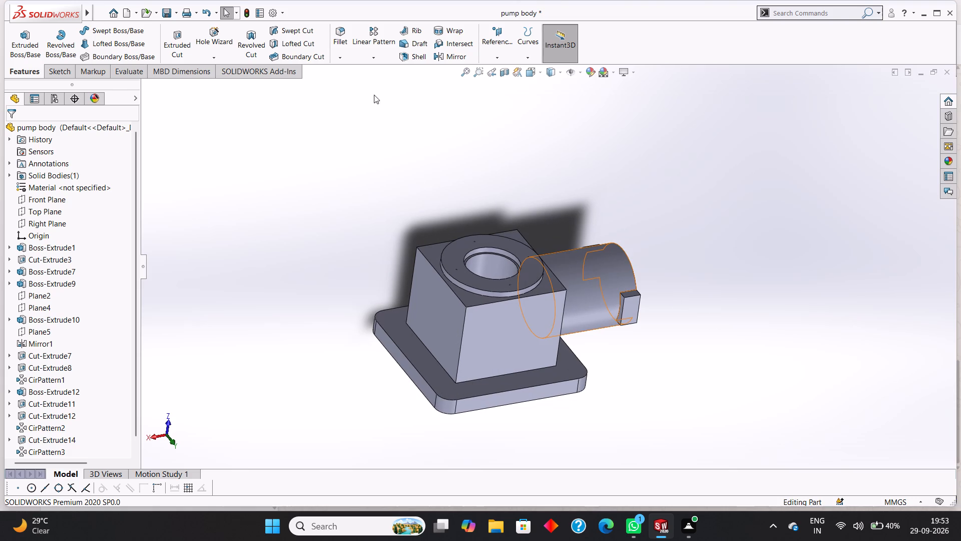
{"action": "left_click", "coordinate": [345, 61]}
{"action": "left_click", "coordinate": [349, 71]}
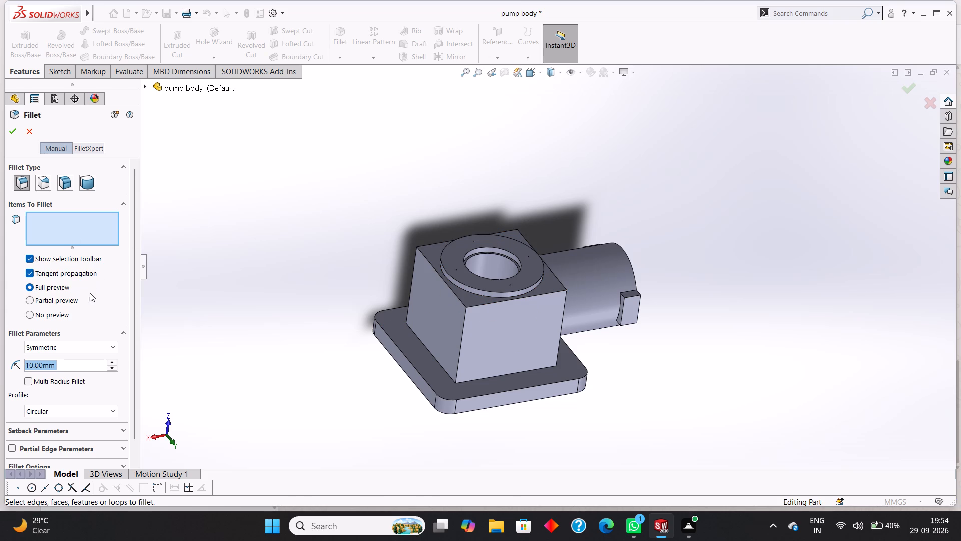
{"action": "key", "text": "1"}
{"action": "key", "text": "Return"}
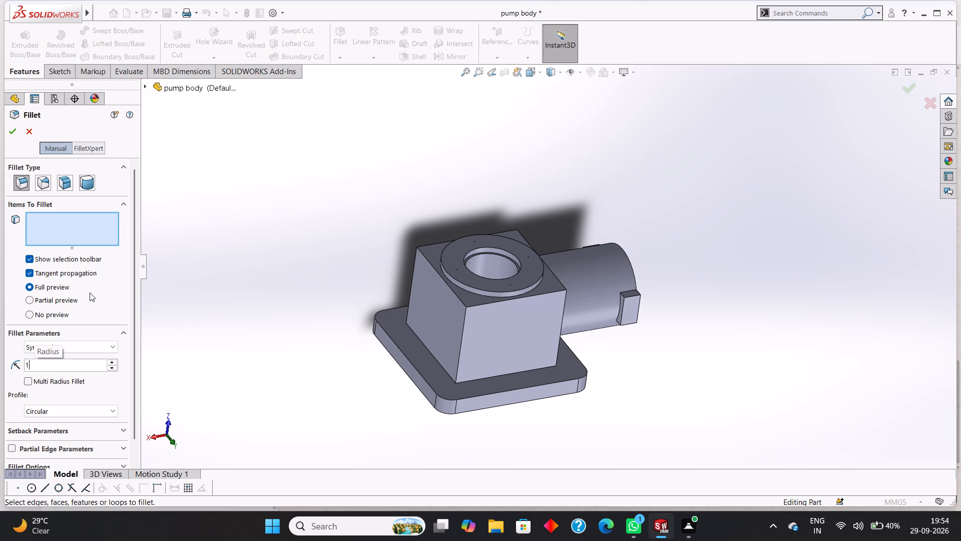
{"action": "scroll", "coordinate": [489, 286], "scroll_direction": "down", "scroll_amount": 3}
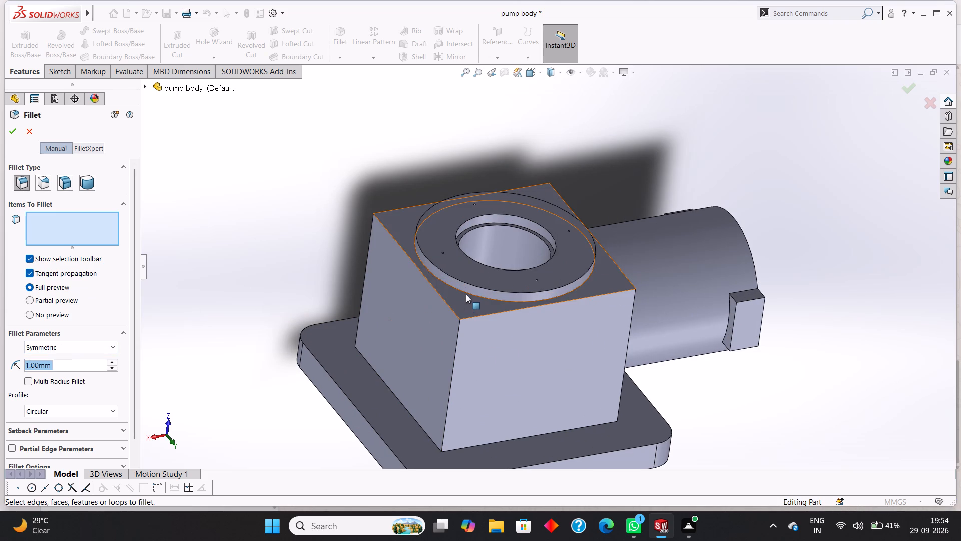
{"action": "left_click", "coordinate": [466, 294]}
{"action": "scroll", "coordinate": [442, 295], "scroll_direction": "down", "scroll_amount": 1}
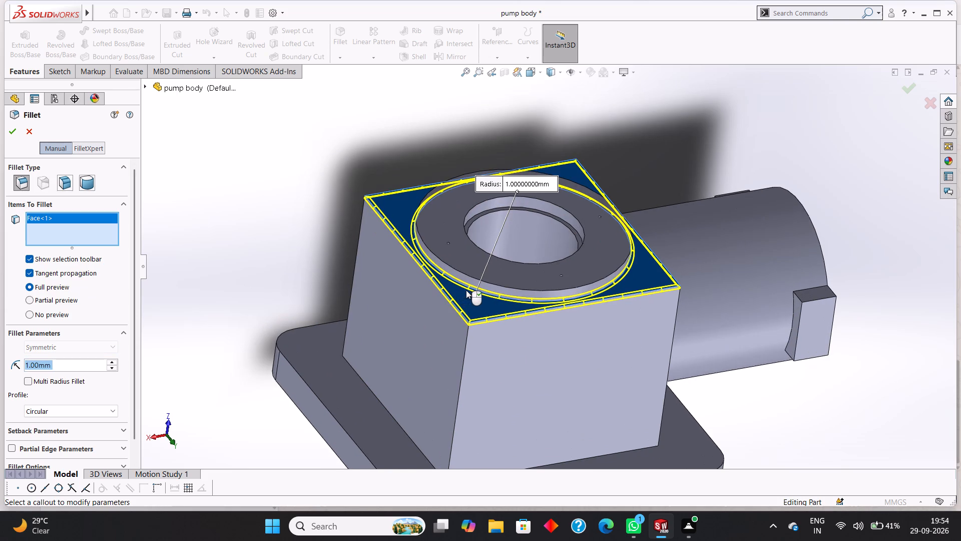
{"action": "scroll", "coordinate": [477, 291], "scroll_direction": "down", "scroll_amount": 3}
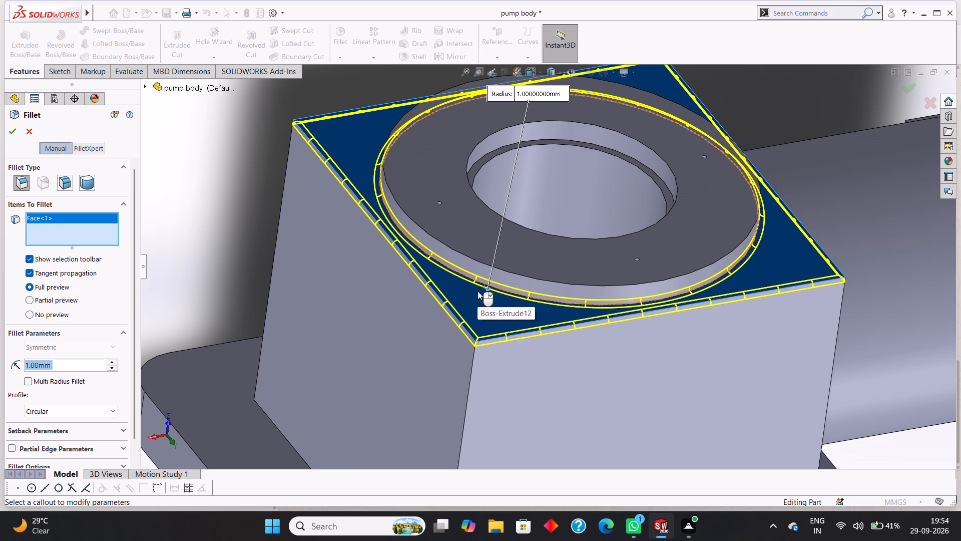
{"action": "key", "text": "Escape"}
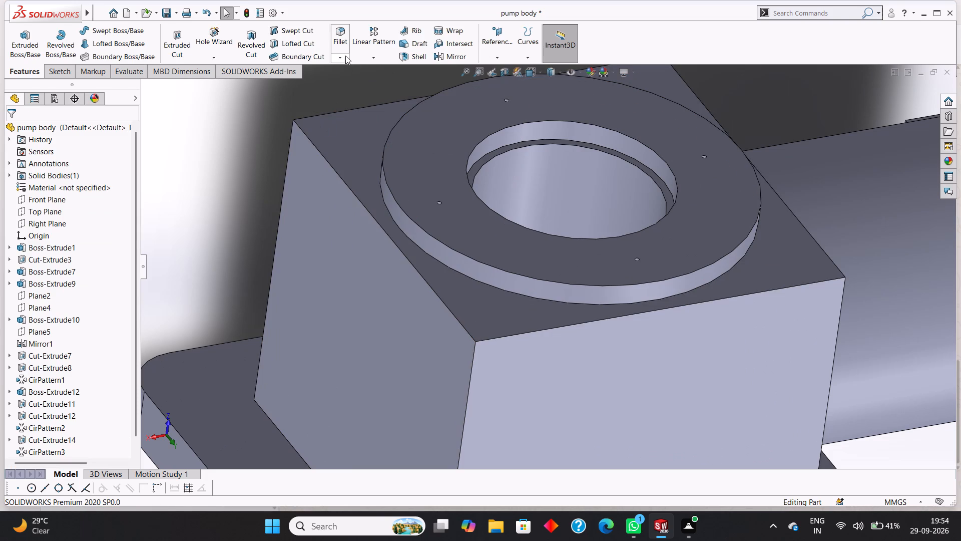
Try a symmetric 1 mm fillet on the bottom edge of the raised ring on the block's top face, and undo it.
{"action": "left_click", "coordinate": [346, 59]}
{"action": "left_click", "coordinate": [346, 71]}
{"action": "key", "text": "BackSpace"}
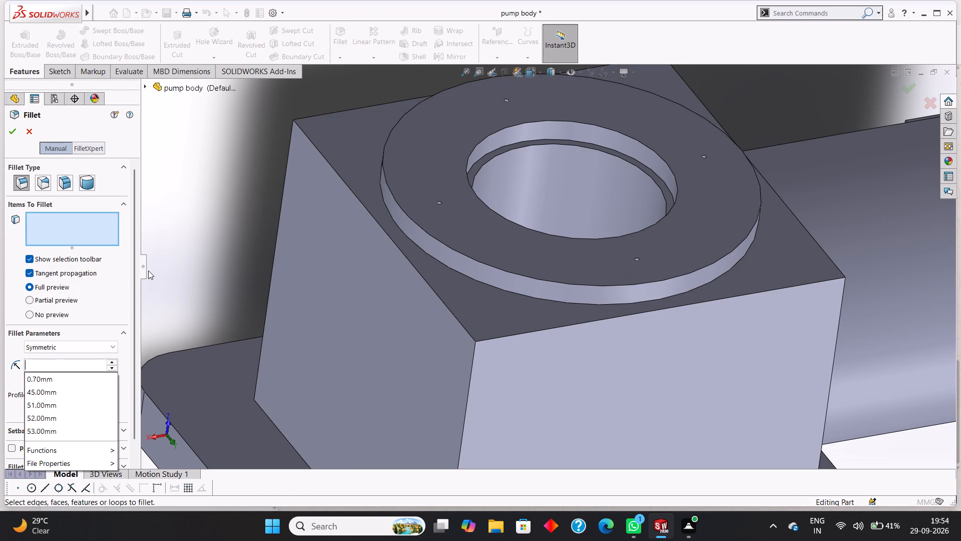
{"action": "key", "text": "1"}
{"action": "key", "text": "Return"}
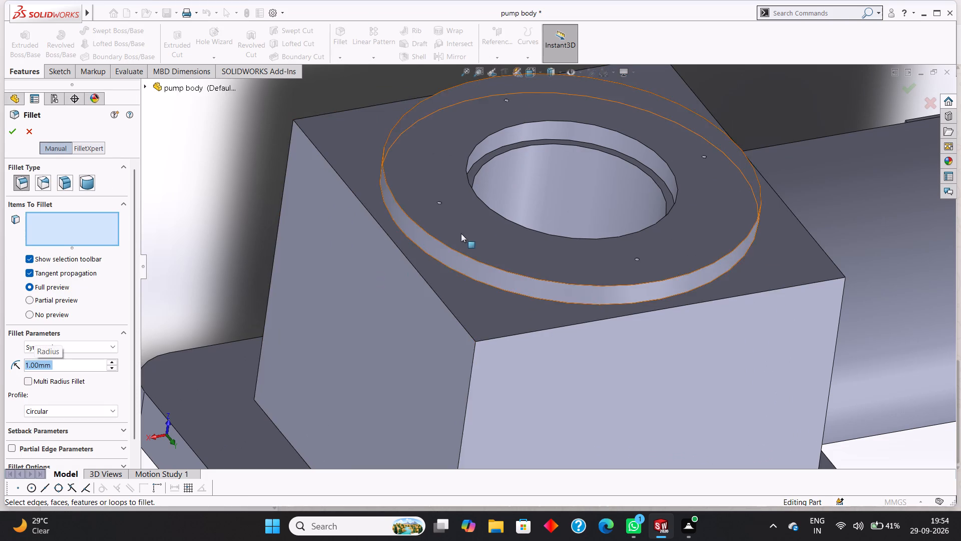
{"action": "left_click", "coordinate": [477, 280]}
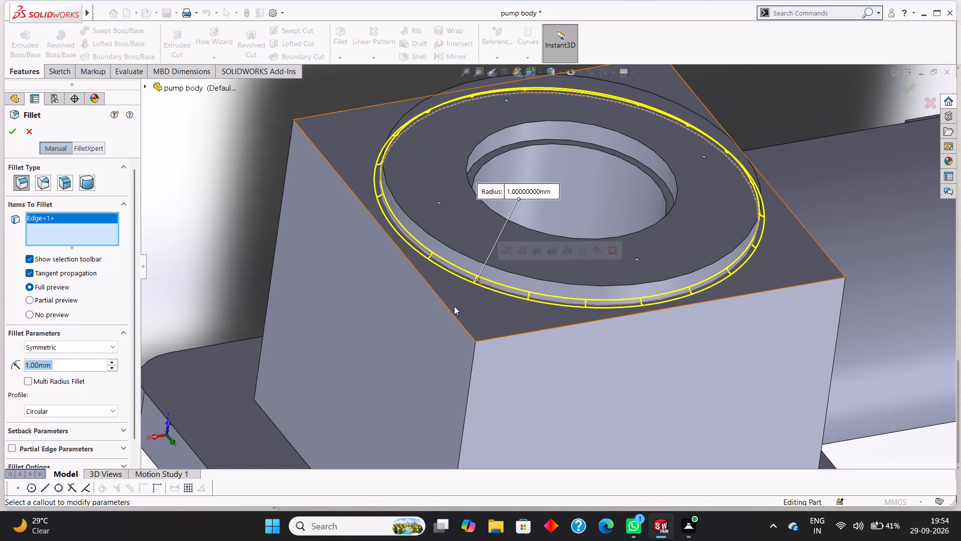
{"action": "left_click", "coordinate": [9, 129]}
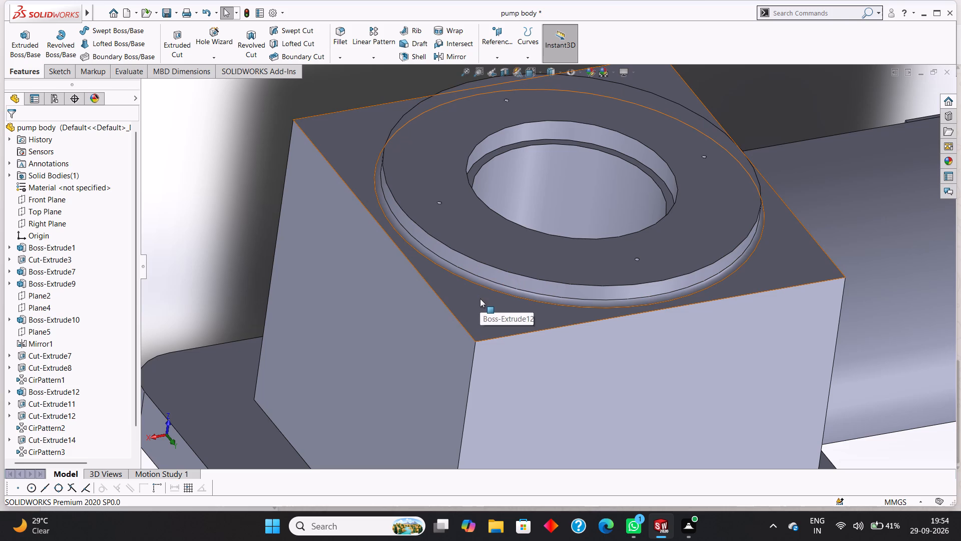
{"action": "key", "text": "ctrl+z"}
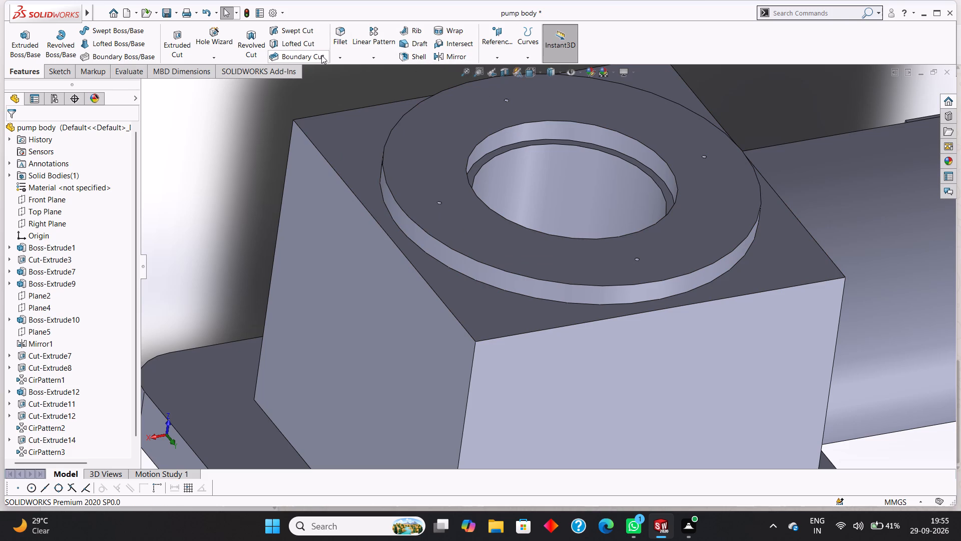
Fillet the upper outer edge of the raised ring on top of the block with a symmetric 1 mm radius.
{"action": "left_click", "coordinate": [340, 59]}
{"action": "left_click", "coordinate": [351, 70]}
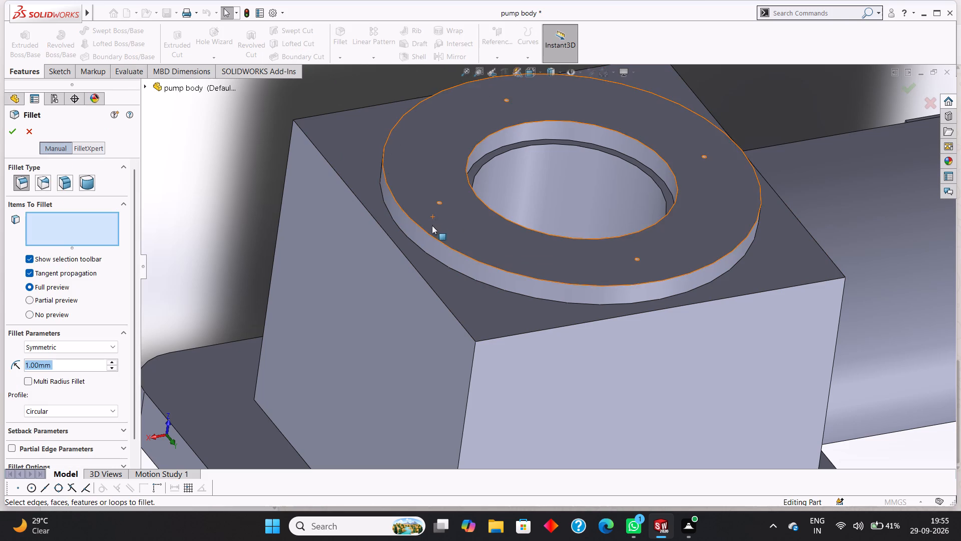
{"action": "left_click", "coordinate": [470, 257]}
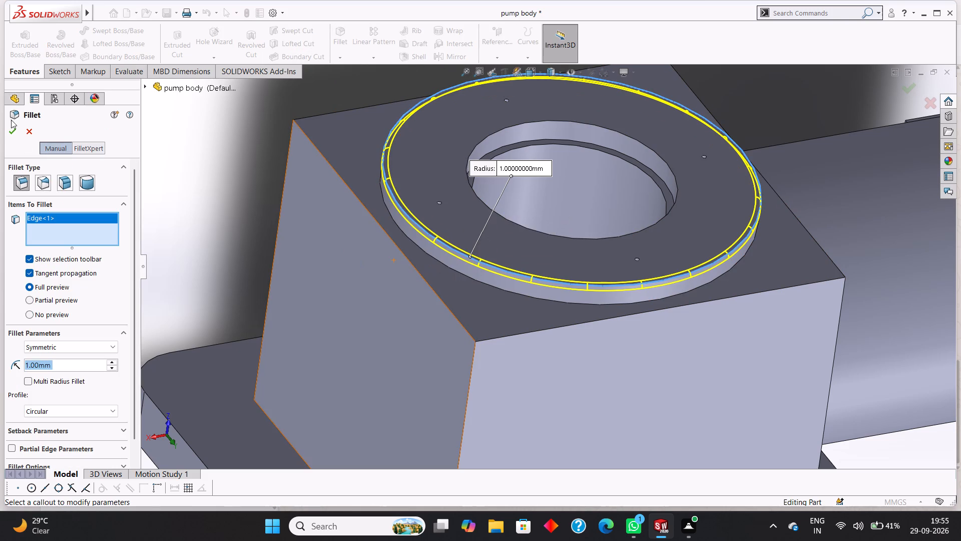
{"action": "left_click", "coordinate": [11, 129]}
Fillet the bottom edge where the raised ring meets the block's top face with a symmetric 2 mm radius.
{"action": "left_click", "coordinate": [340, 54]}
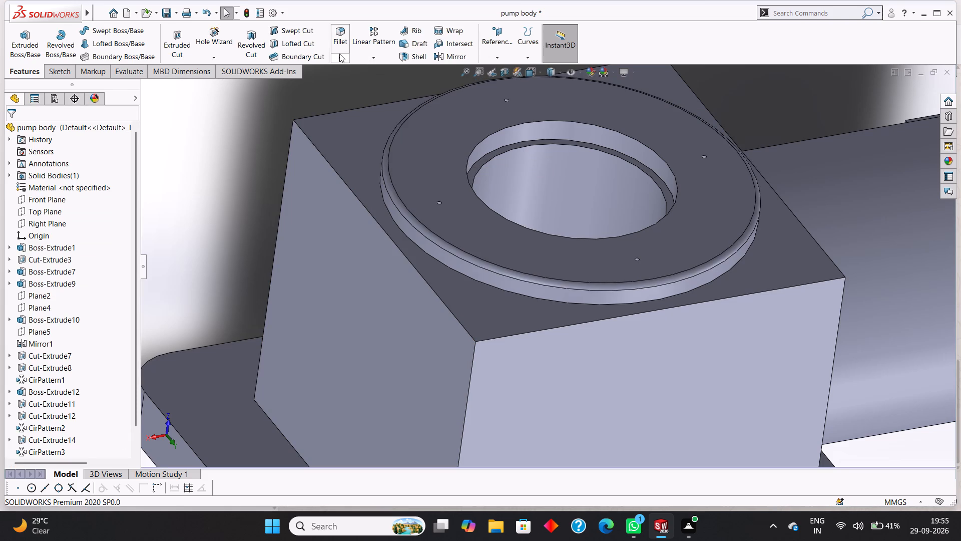
{"action": "left_click", "coordinate": [348, 68]}
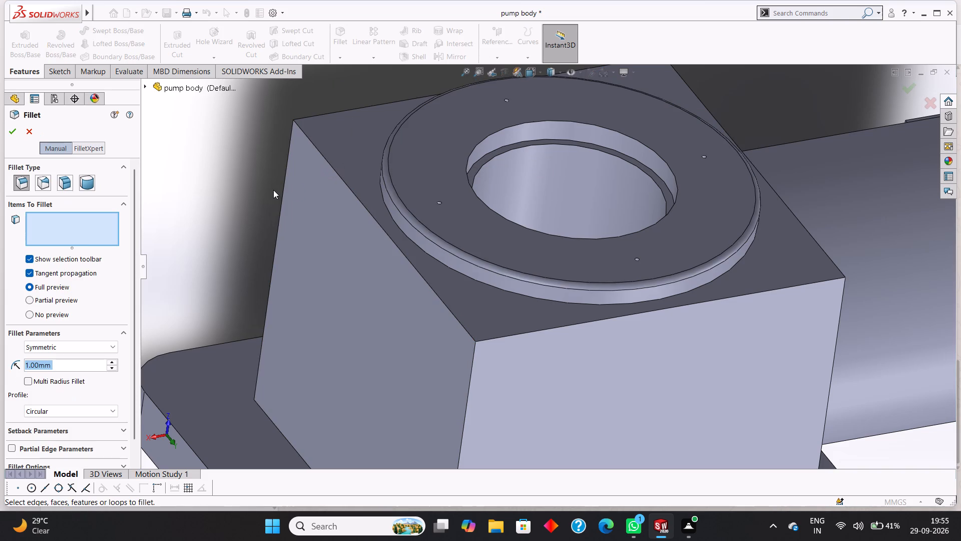
{"action": "key", "text": "2"}
{"action": "key", "text": "Return"}
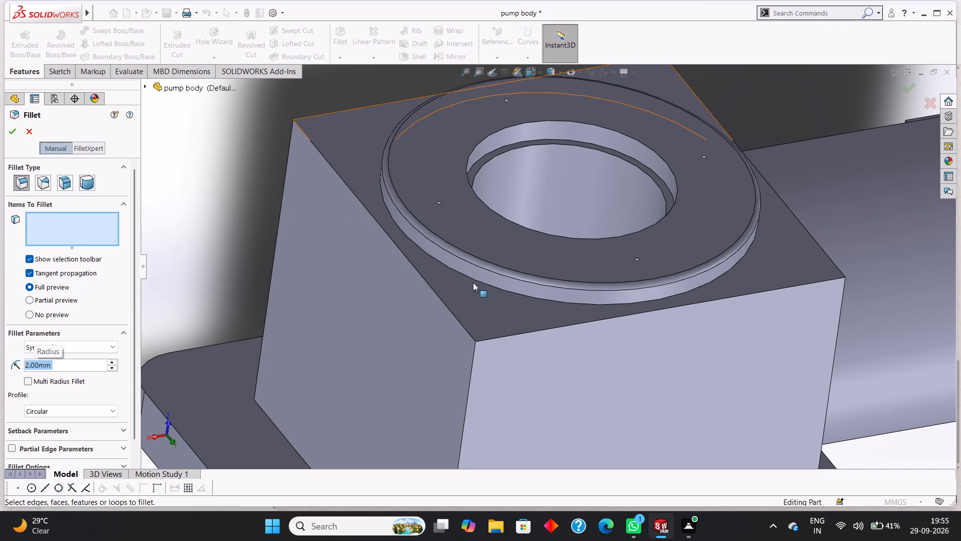
{"action": "left_click", "coordinate": [477, 281]}
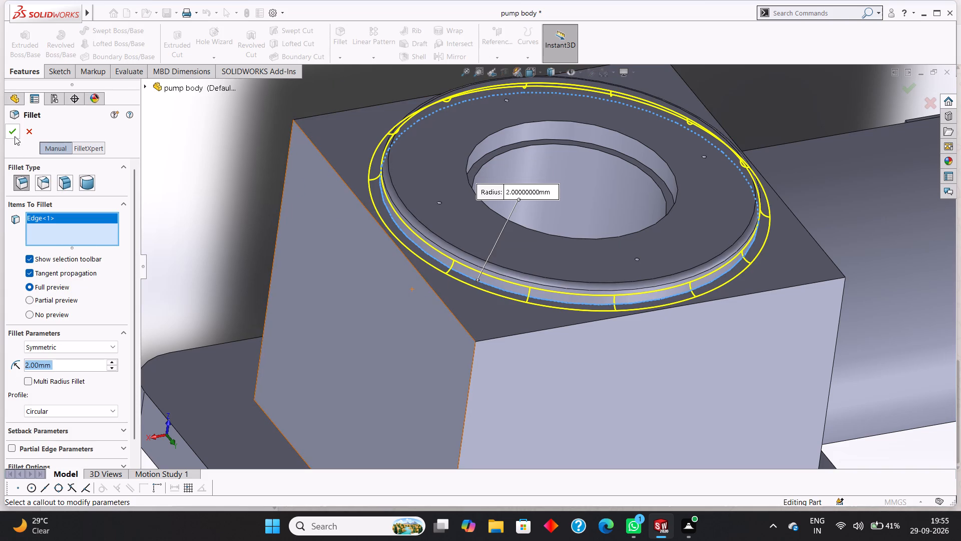
{"action": "left_click", "coordinate": [15, 135]}
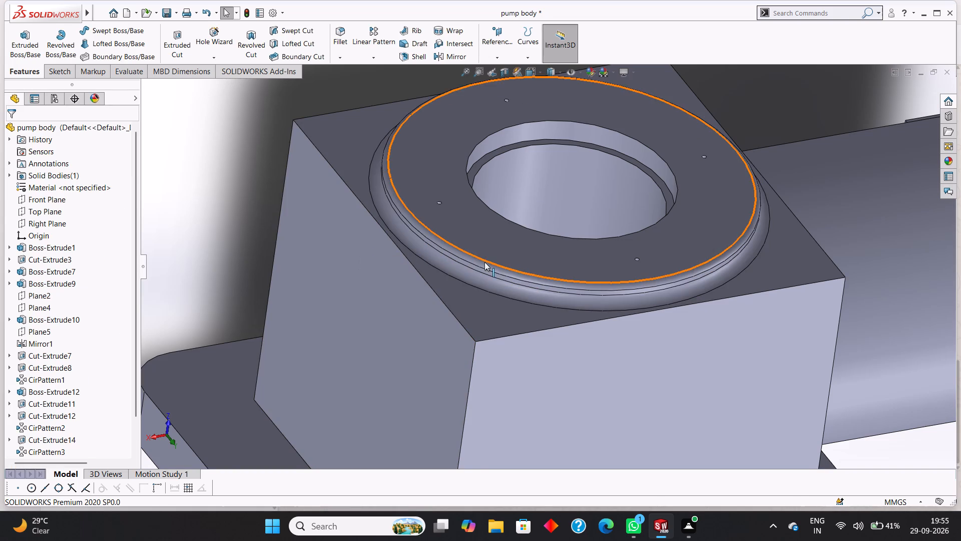
Fillet the circular edge where the horizontal cylinder meets the block's side face with a symmetric 2 mm radius.
{"action": "scroll", "coordinate": [485, 262], "scroll_direction": "down", "scroll_amount": 1}
{"action": "scroll", "coordinate": [485, 262], "scroll_direction": "up", "scroll_amount": 3}
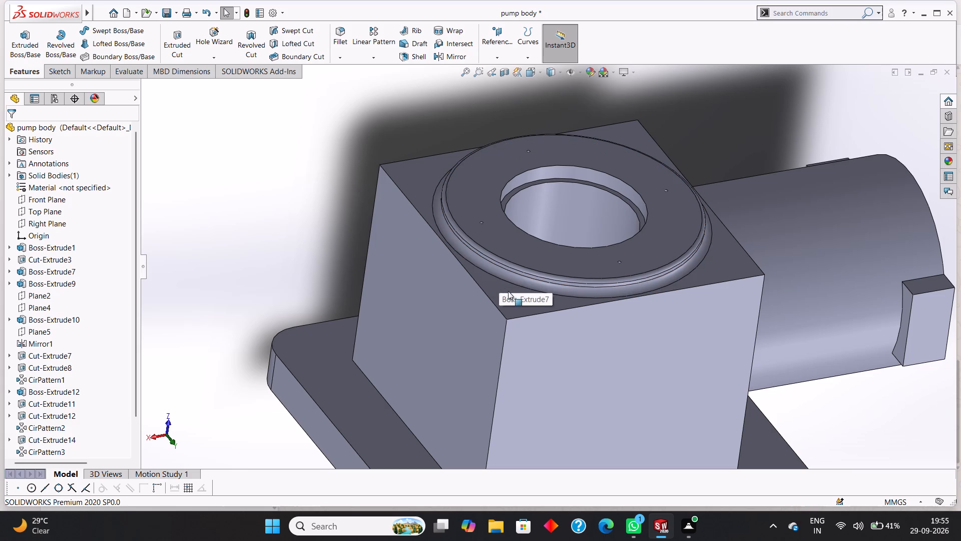
{"action": "middle_click_drag", "start_coordinate": [545, 356], "coordinate": [603, 343]}
{"action": "scroll", "coordinate": [584, 349], "scroll_direction": "up", "scroll_amount": 6}
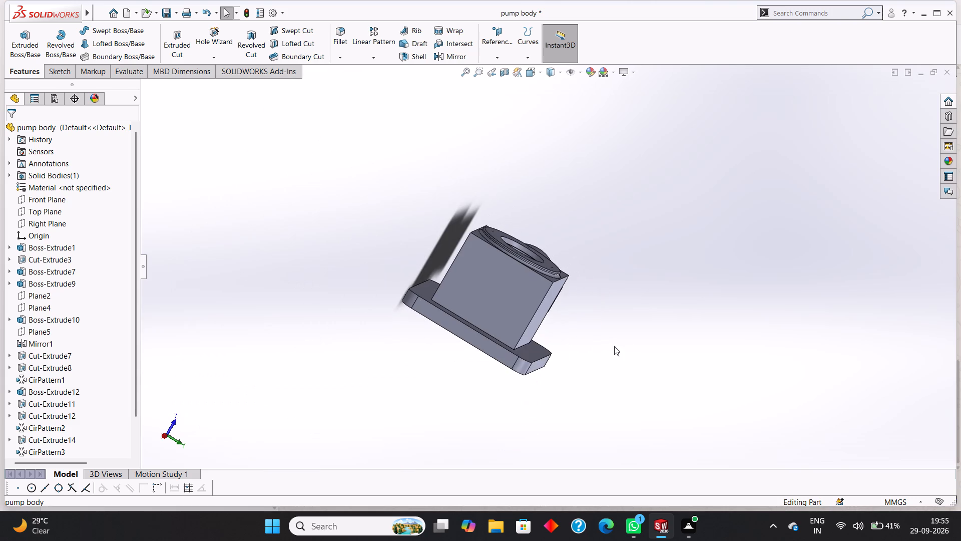
{"action": "middle_click_drag", "start_coordinate": [636, 344], "coordinate": [515, 325]}
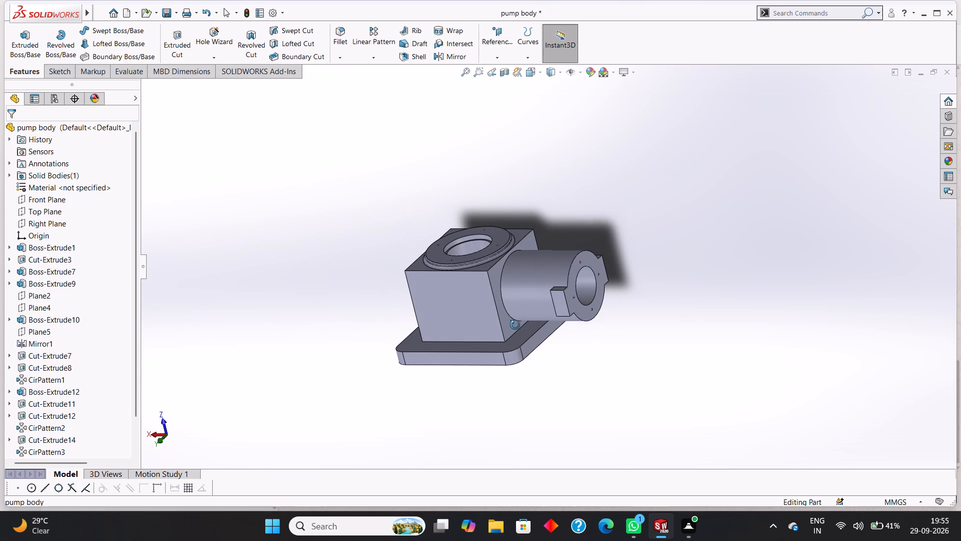
{"action": "middle_click_drag", "start_coordinate": [515, 325], "coordinate": [527, 330]}
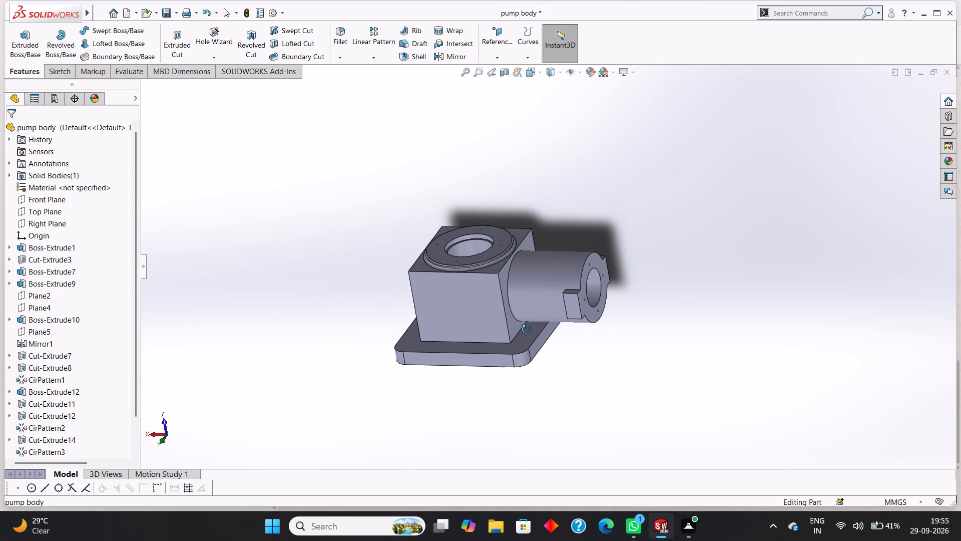
{"action": "middle_click_drag", "start_coordinate": [527, 330], "coordinate": [530, 327]}
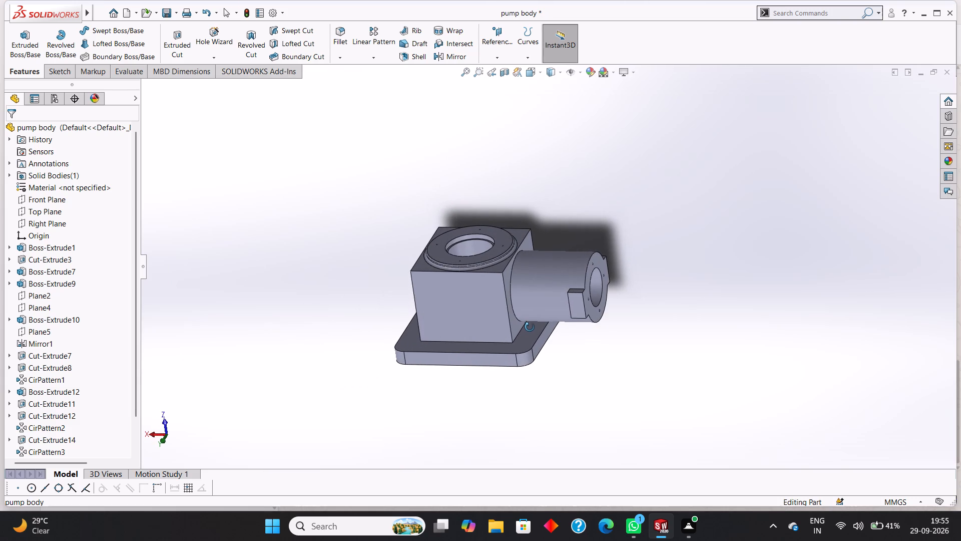
{"action": "middle_click_drag", "start_coordinate": [530, 327], "coordinate": [528, 328]}
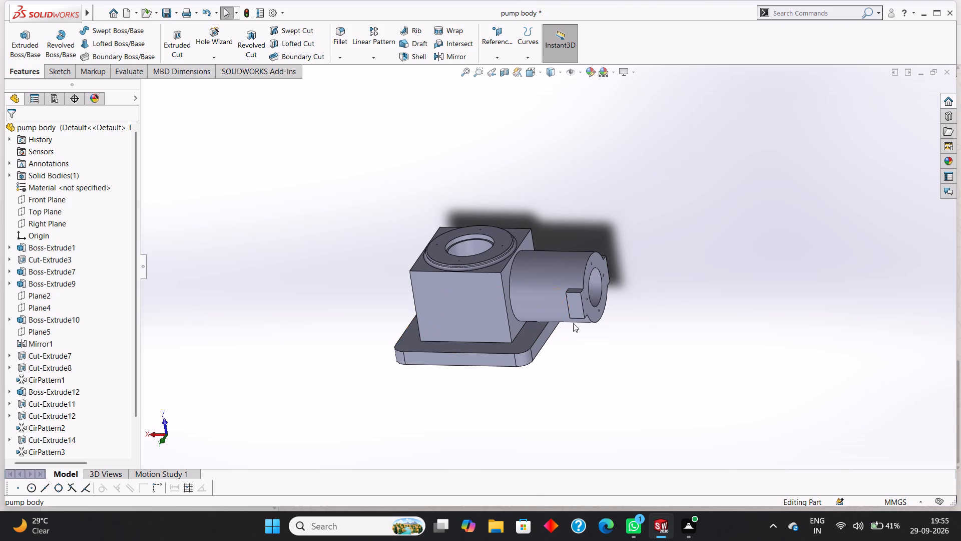
{"action": "middle_click_drag", "start_coordinate": [642, 322], "coordinate": [643, 323]}
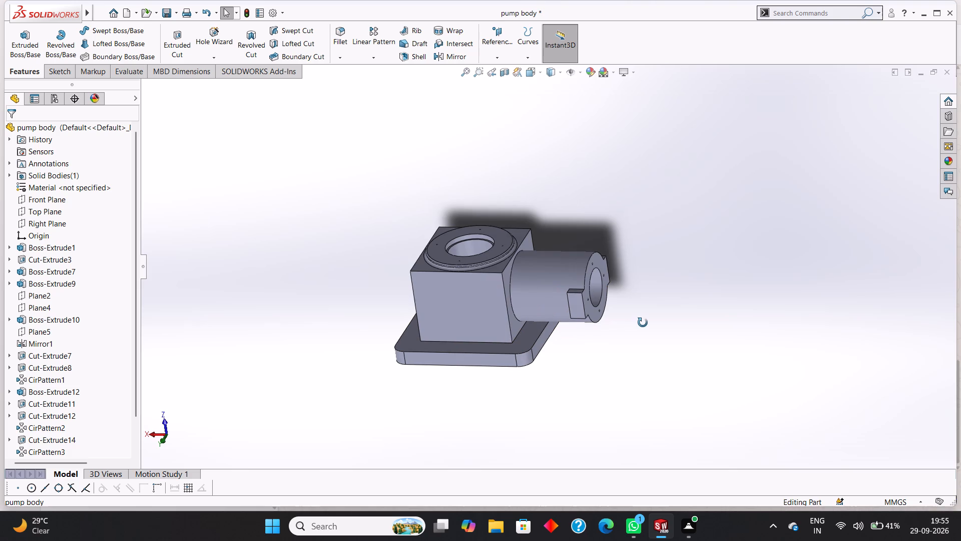
{"action": "middle_click_drag", "start_coordinate": [643, 323], "coordinate": [646, 326]}
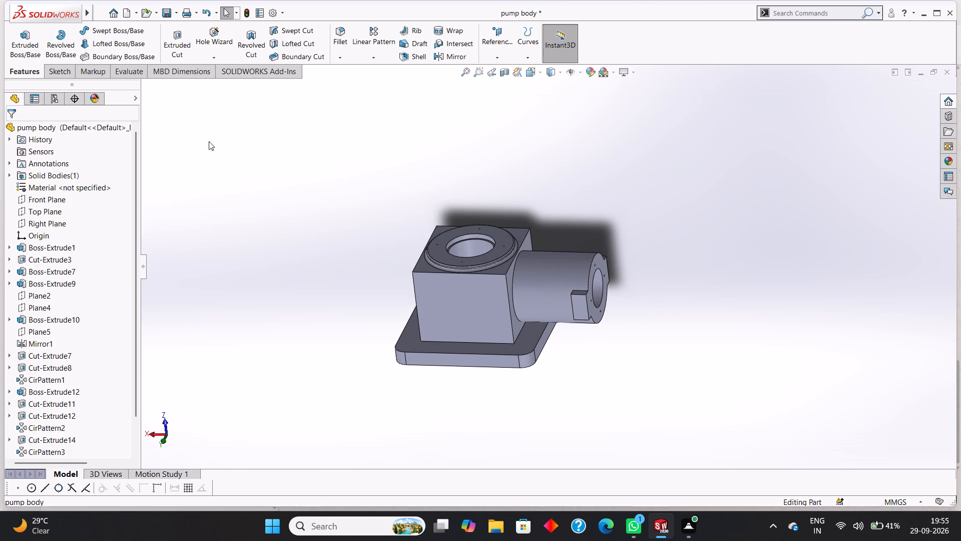
{"action": "left_click", "coordinate": [339, 59]}
{"action": "left_click", "coordinate": [347, 69]}
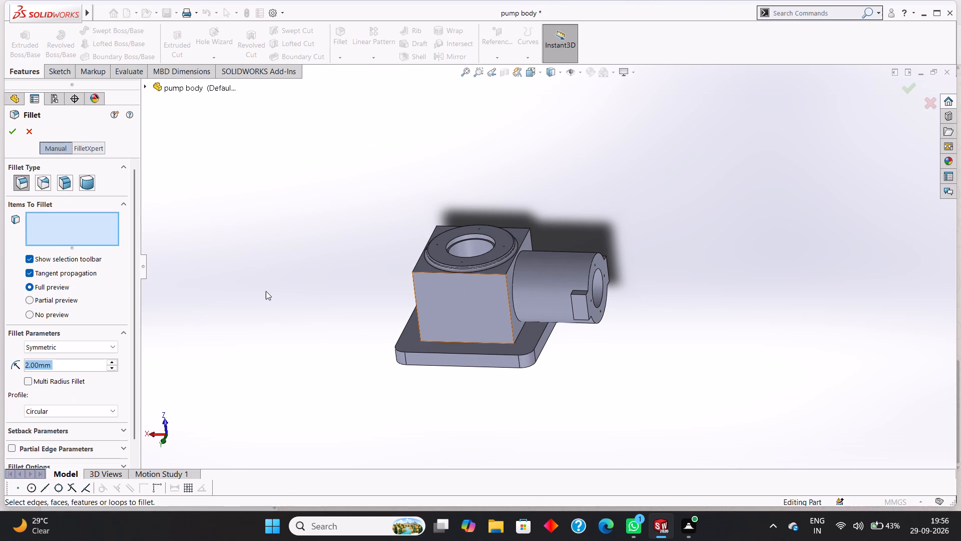
{"action": "left_click", "coordinate": [512, 284]}
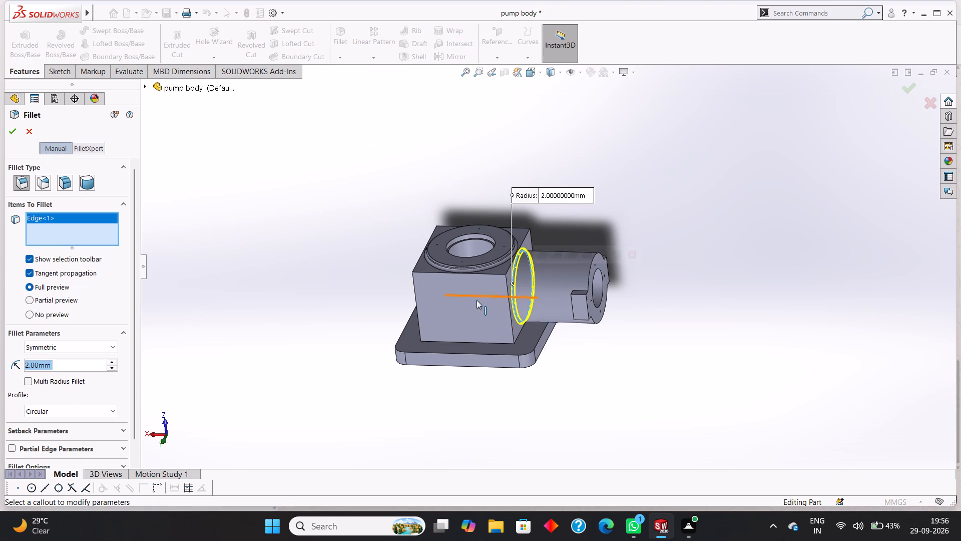
{"action": "left_click", "coordinate": [11, 129]}
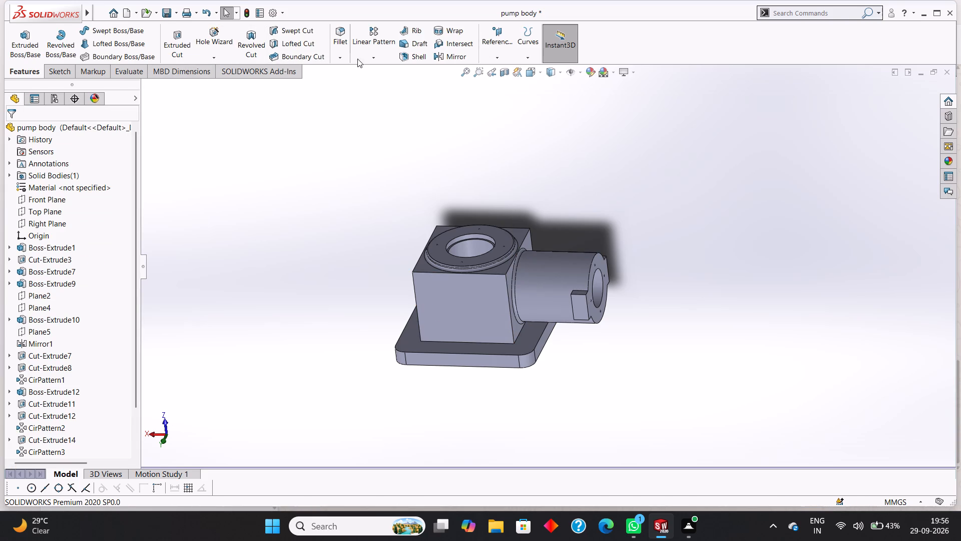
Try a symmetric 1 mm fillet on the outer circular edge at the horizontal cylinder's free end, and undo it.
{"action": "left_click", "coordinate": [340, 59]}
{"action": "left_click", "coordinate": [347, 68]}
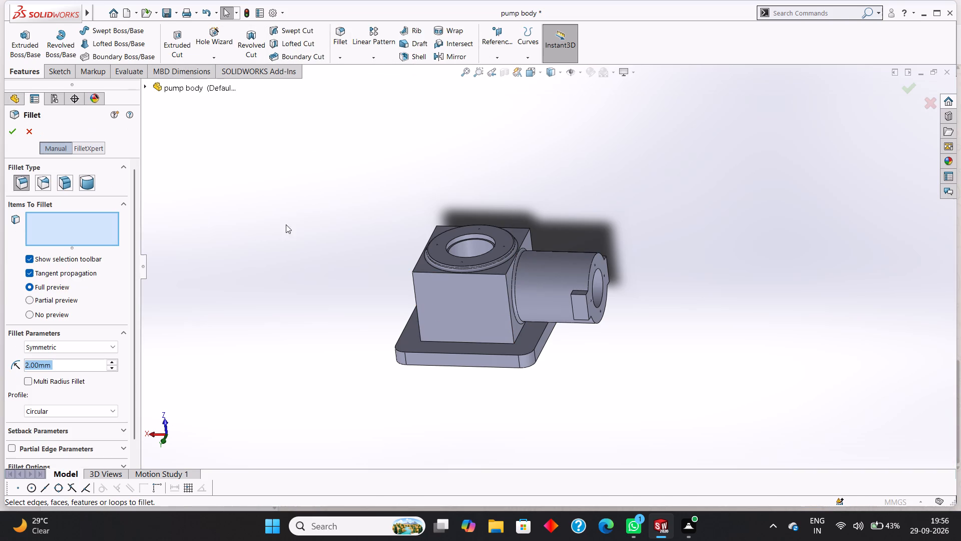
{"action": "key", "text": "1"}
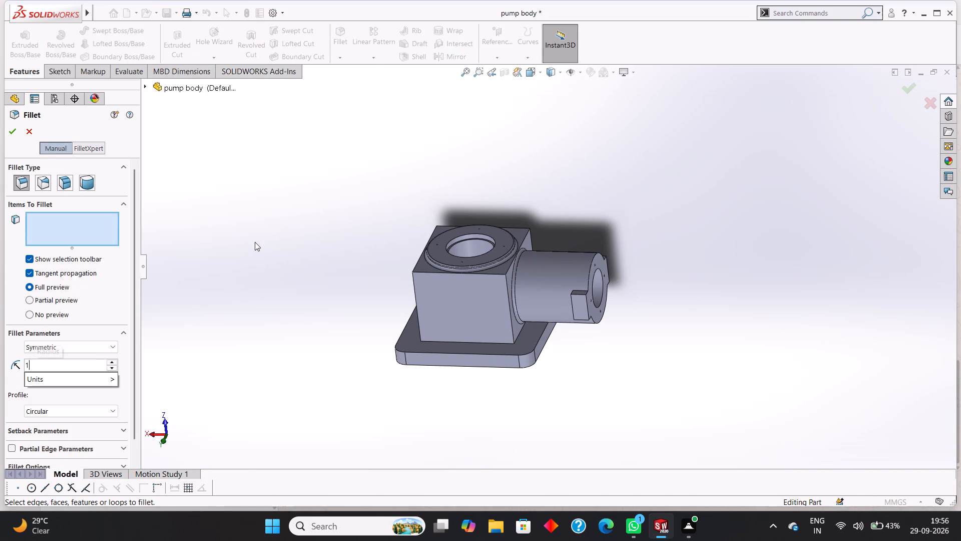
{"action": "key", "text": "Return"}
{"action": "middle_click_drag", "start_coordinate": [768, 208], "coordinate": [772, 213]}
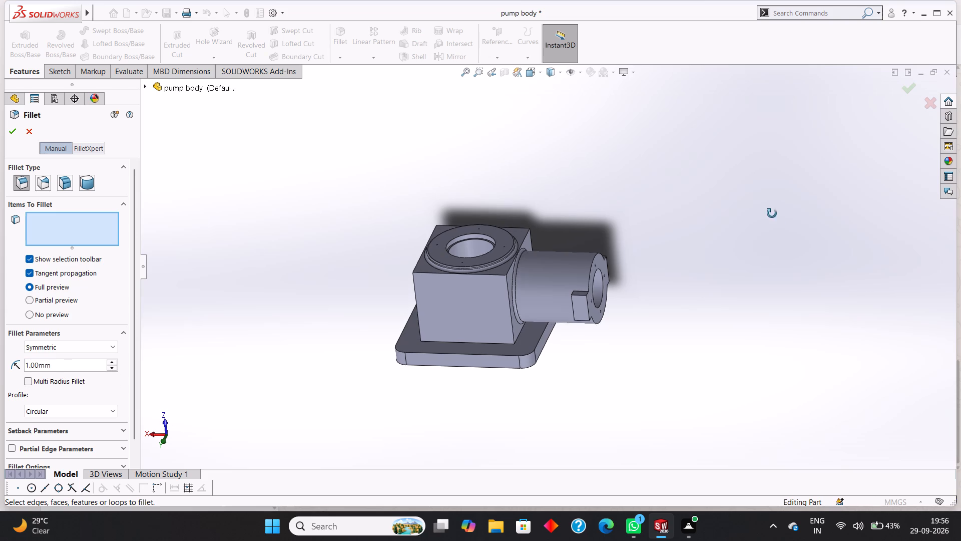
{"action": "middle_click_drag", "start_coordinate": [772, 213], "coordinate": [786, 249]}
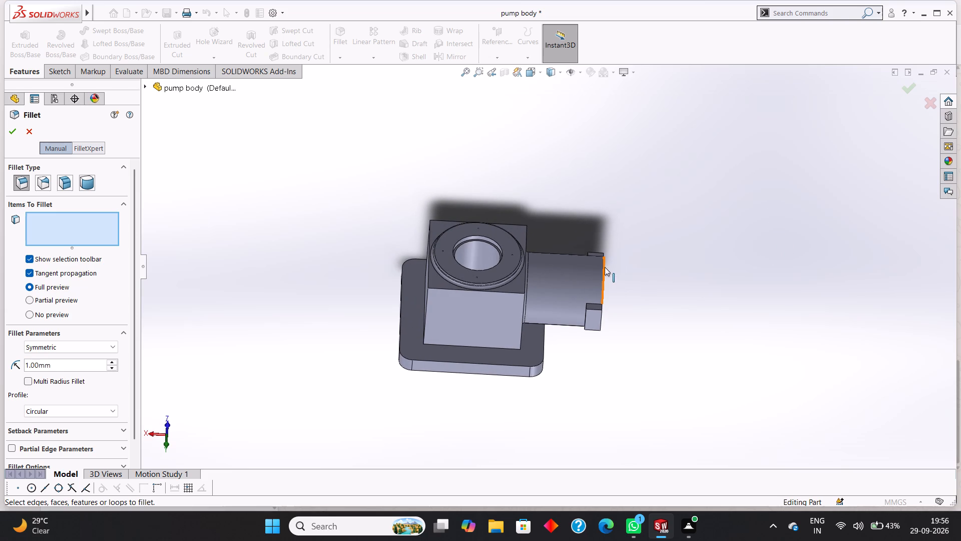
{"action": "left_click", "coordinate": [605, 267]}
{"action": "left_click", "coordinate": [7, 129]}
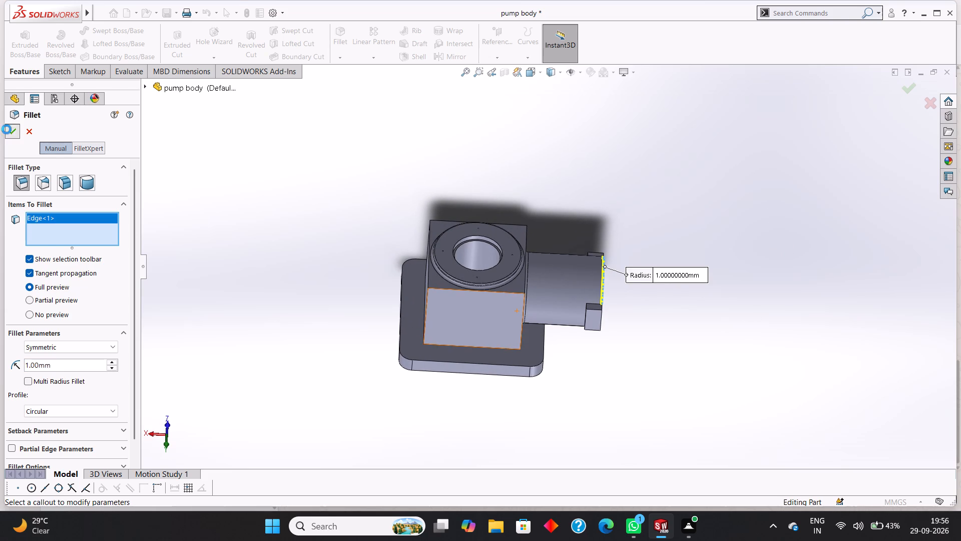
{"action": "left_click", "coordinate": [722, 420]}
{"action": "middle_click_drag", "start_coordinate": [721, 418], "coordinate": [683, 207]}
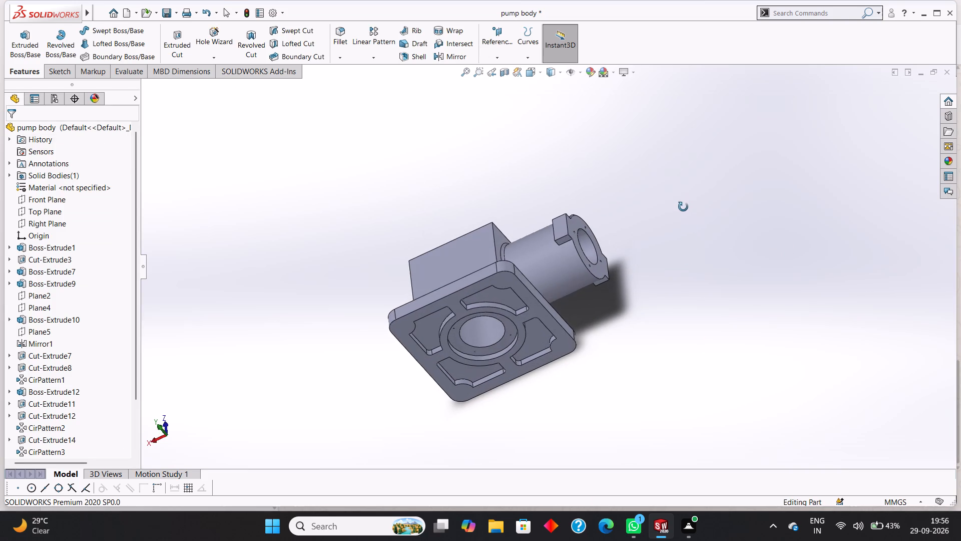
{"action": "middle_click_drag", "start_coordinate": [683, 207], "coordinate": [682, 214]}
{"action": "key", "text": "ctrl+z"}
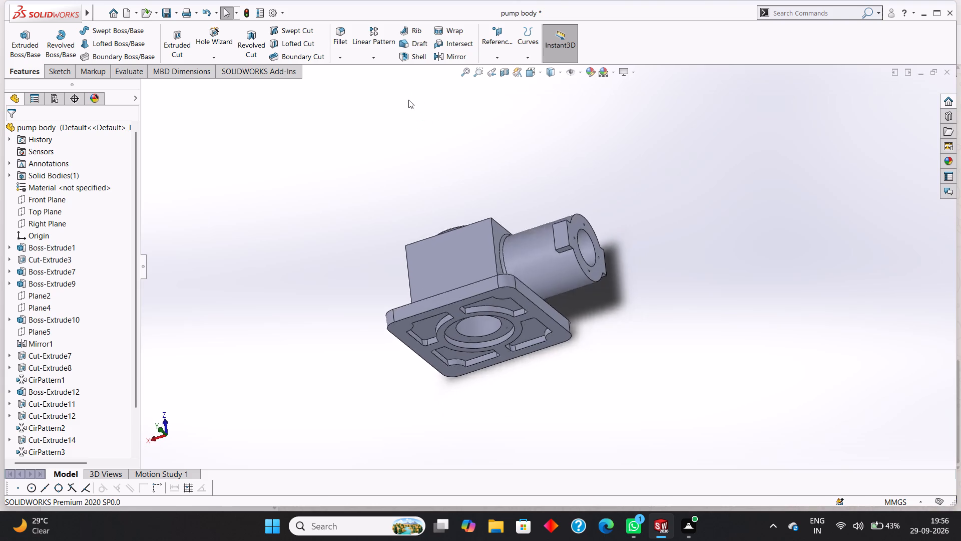
Examine the horizontal cylinder's free end and its side lugs from several angles.
{"action": "middle_click_drag", "start_coordinate": [671, 287], "coordinate": [675, 281]}
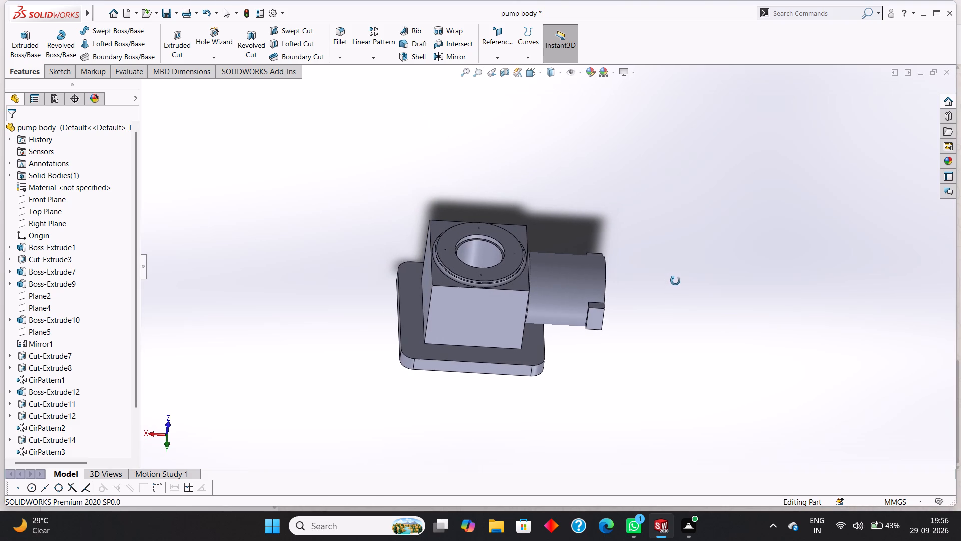
{"action": "middle_click_drag", "start_coordinate": [675, 281], "coordinate": [676, 275]}
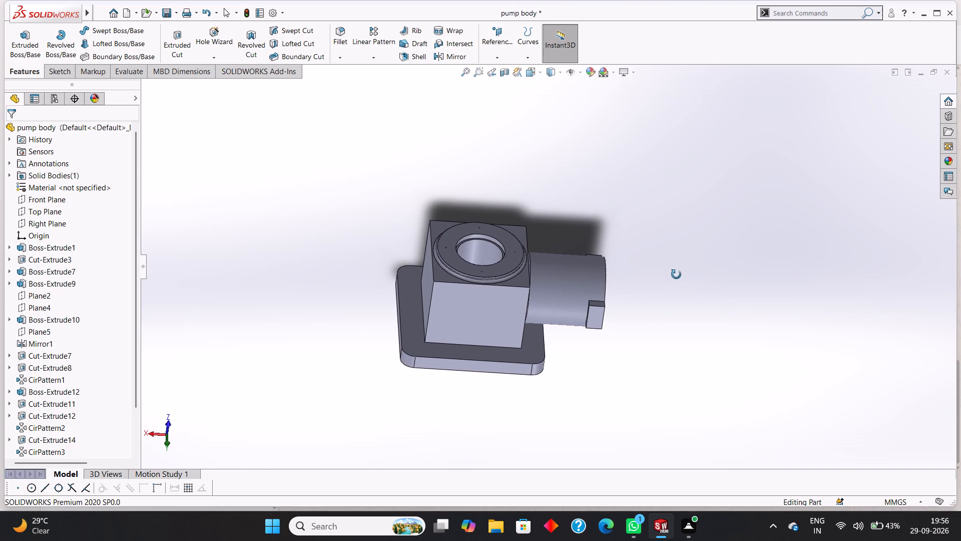
{"action": "middle_click_drag", "start_coordinate": [676, 275], "coordinate": [682, 278]}
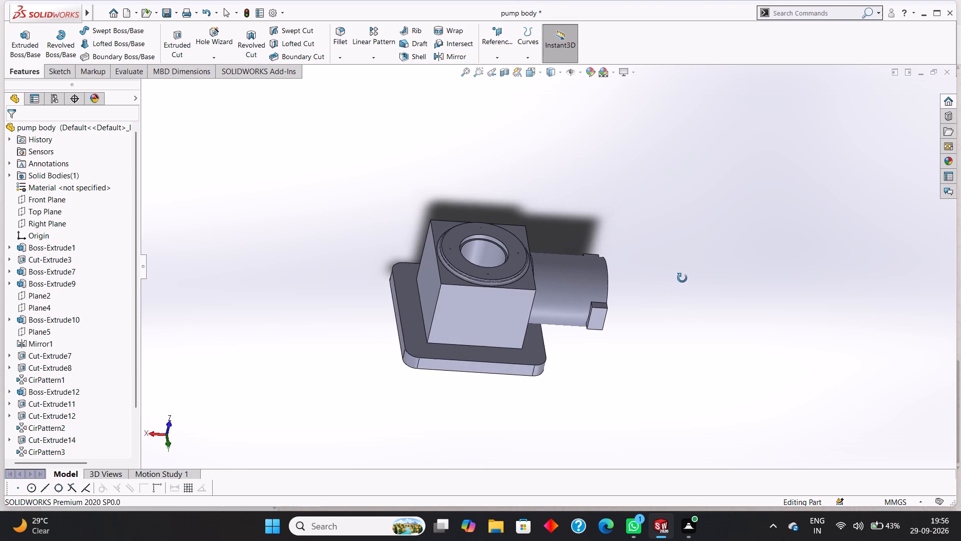
{"action": "middle_click_drag", "start_coordinate": [682, 278], "coordinate": [643, 258]}
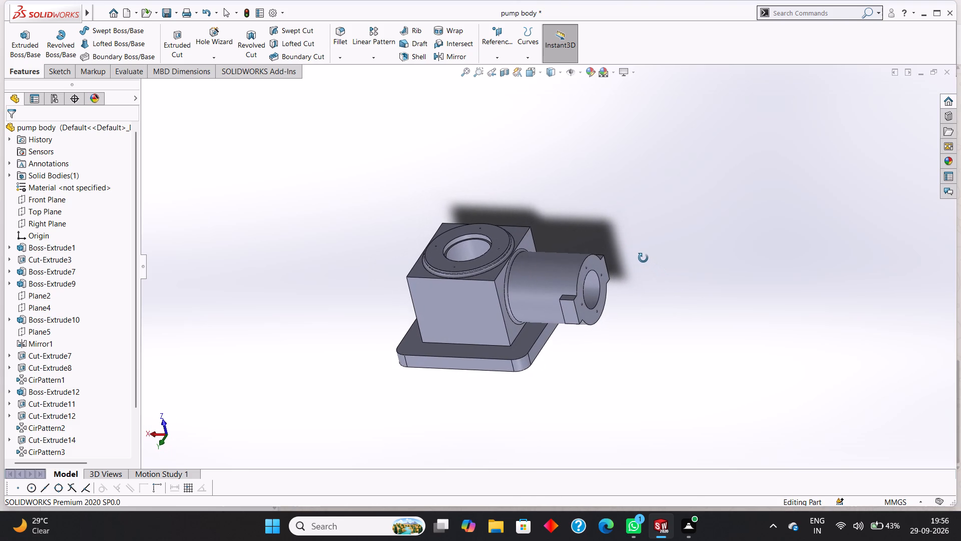
{"action": "middle_click_drag", "start_coordinate": [643, 258], "coordinate": [652, 266]}
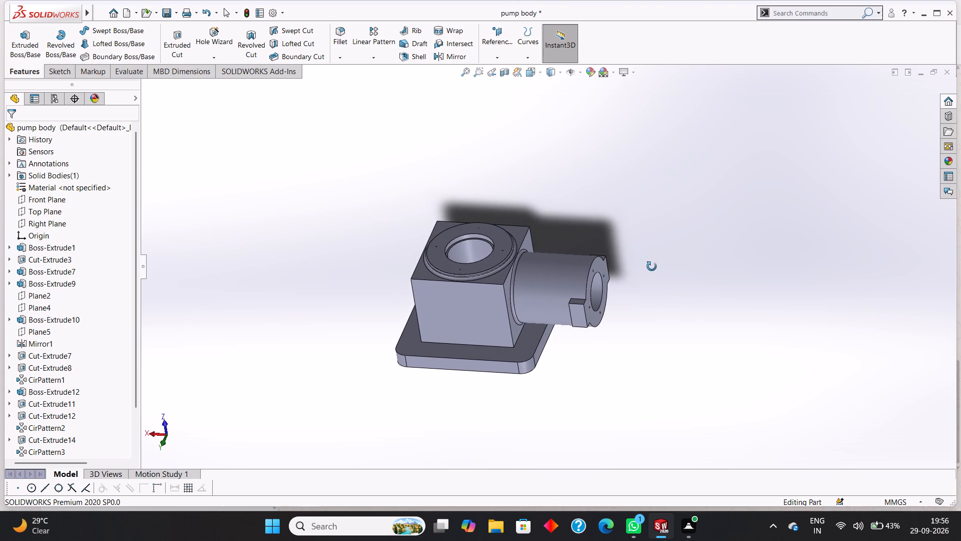
{"action": "middle_click_drag", "start_coordinate": [652, 266], "coordinate": [641, 262]}
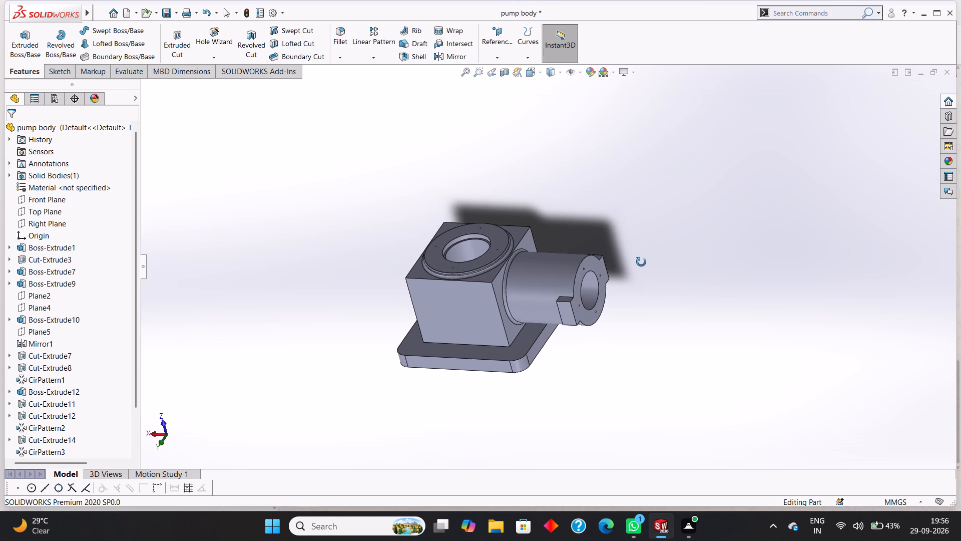
{"action": "middle_click_drag", "start_coordinate": [641, 262], "coordinate": [636, 258]}
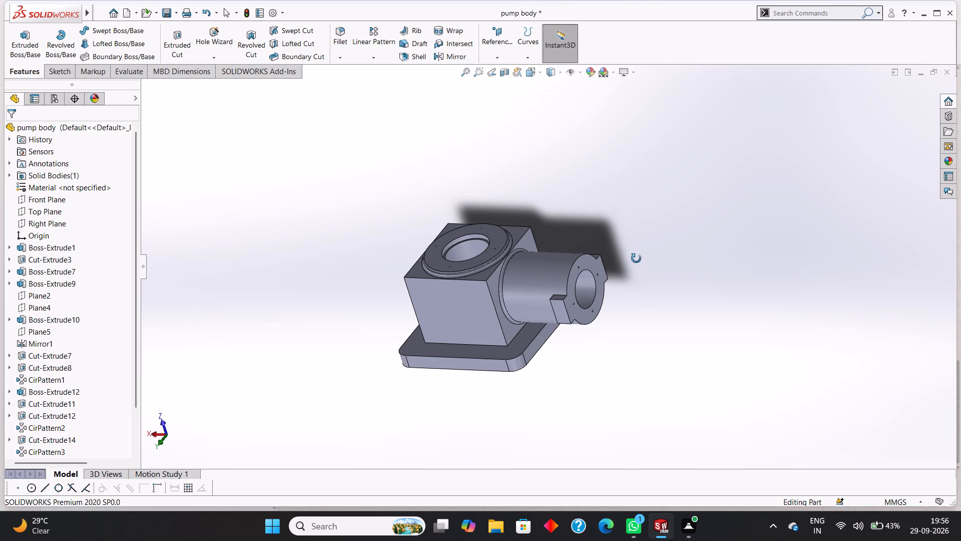
{"action": "middle_click_drag", "start_coordinate": [636, 258], "coordinate": [647, 263]}
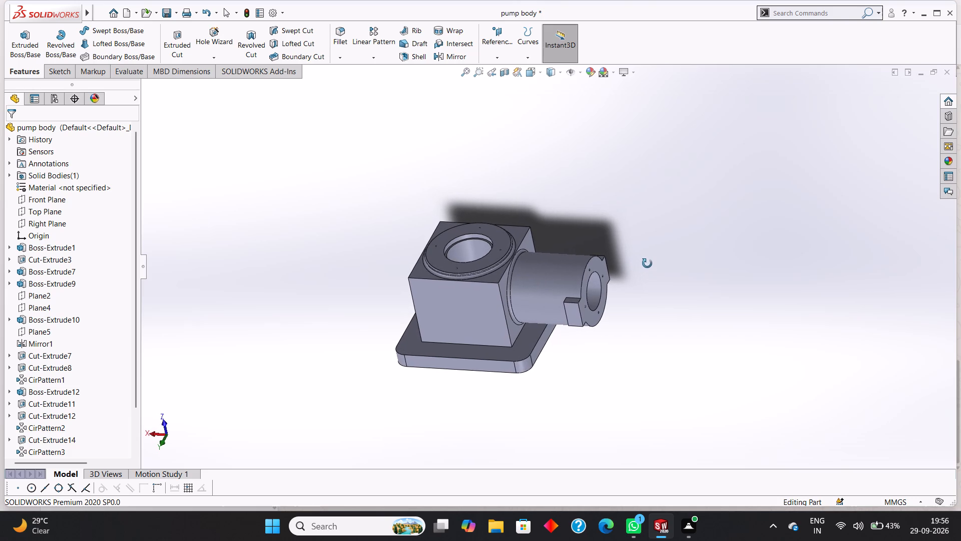
{"action": "middle_click_drag", "start_coordinate": [647, 263], "coordinate": [664, 273]}
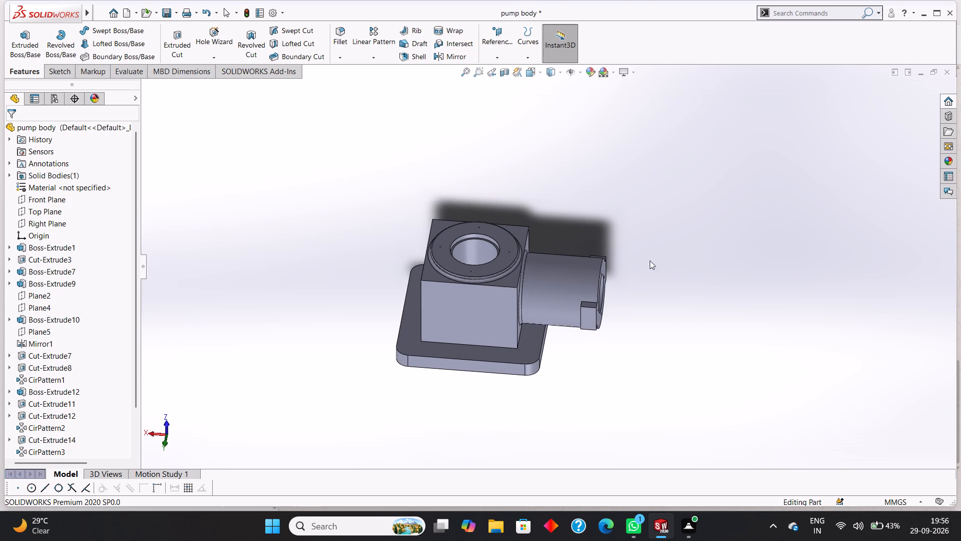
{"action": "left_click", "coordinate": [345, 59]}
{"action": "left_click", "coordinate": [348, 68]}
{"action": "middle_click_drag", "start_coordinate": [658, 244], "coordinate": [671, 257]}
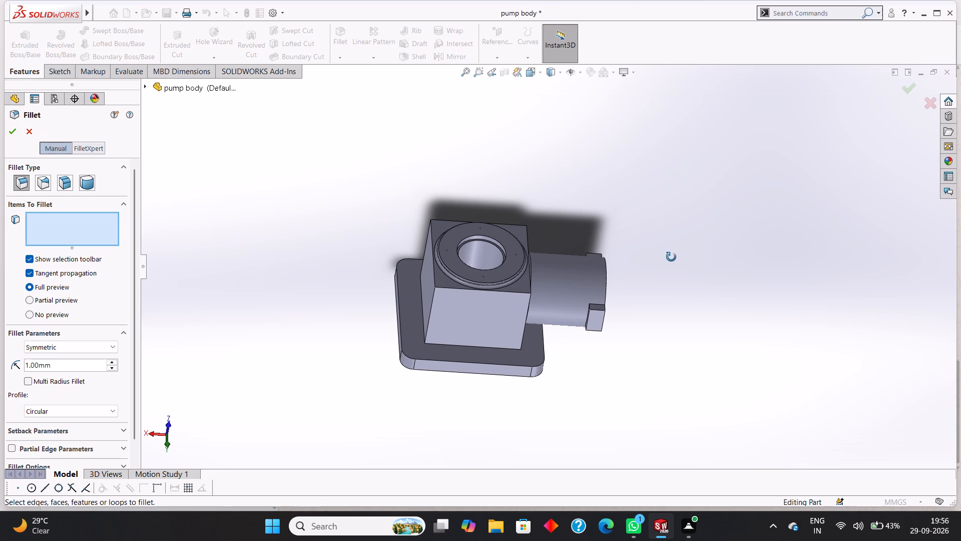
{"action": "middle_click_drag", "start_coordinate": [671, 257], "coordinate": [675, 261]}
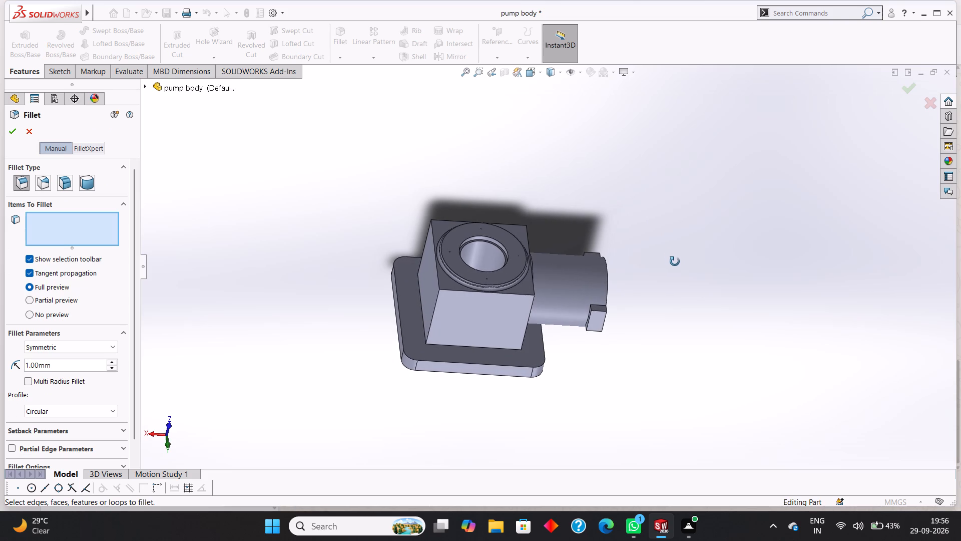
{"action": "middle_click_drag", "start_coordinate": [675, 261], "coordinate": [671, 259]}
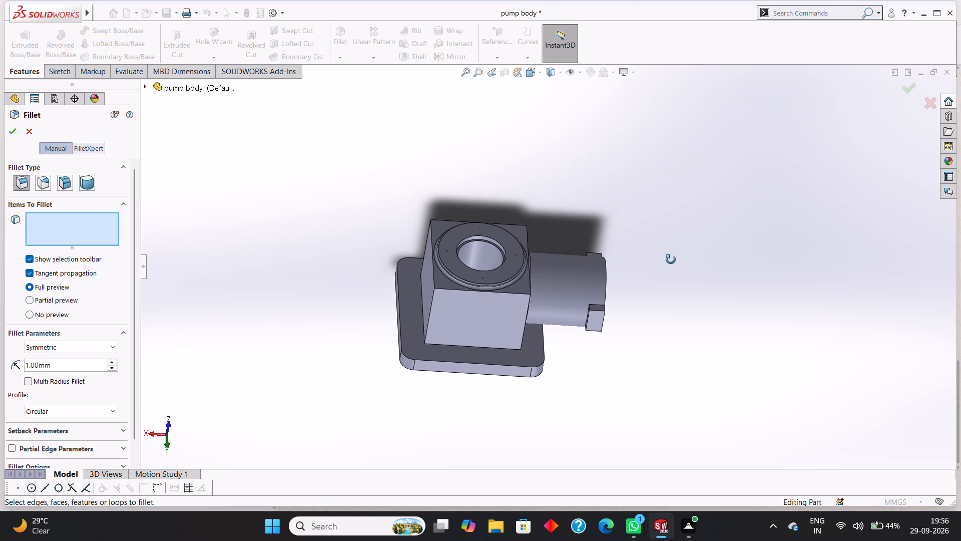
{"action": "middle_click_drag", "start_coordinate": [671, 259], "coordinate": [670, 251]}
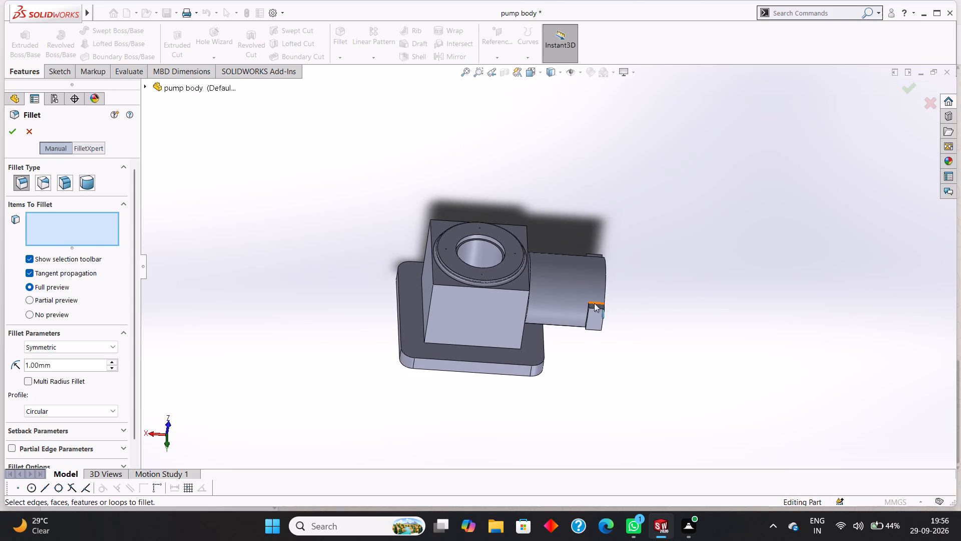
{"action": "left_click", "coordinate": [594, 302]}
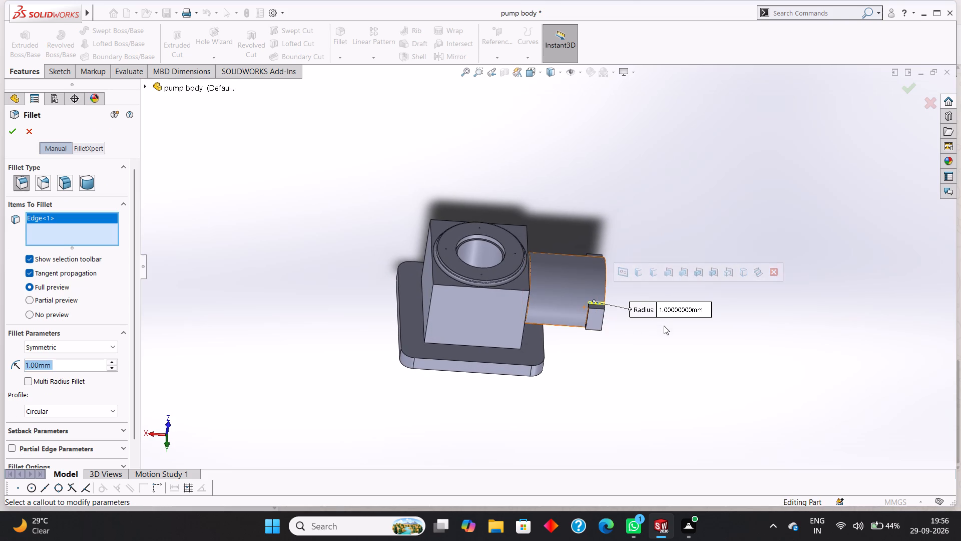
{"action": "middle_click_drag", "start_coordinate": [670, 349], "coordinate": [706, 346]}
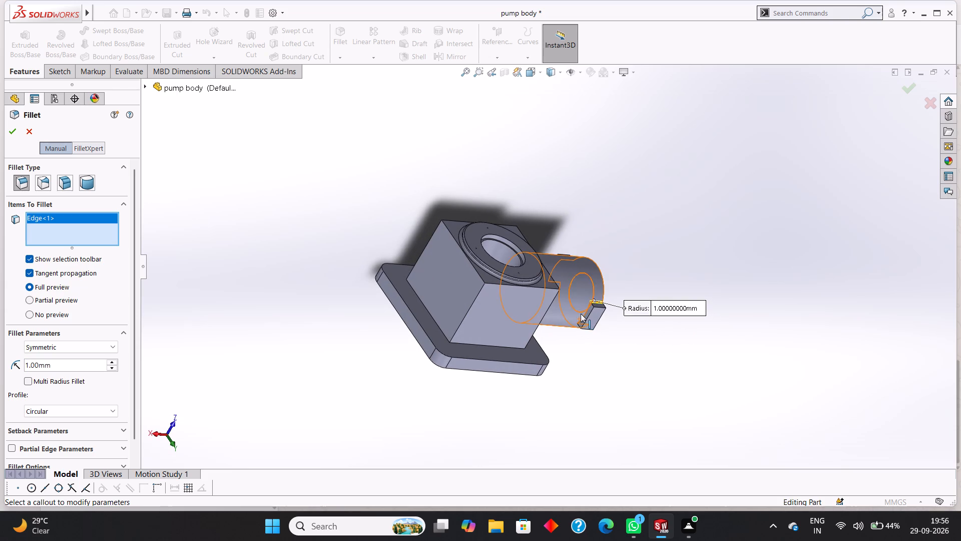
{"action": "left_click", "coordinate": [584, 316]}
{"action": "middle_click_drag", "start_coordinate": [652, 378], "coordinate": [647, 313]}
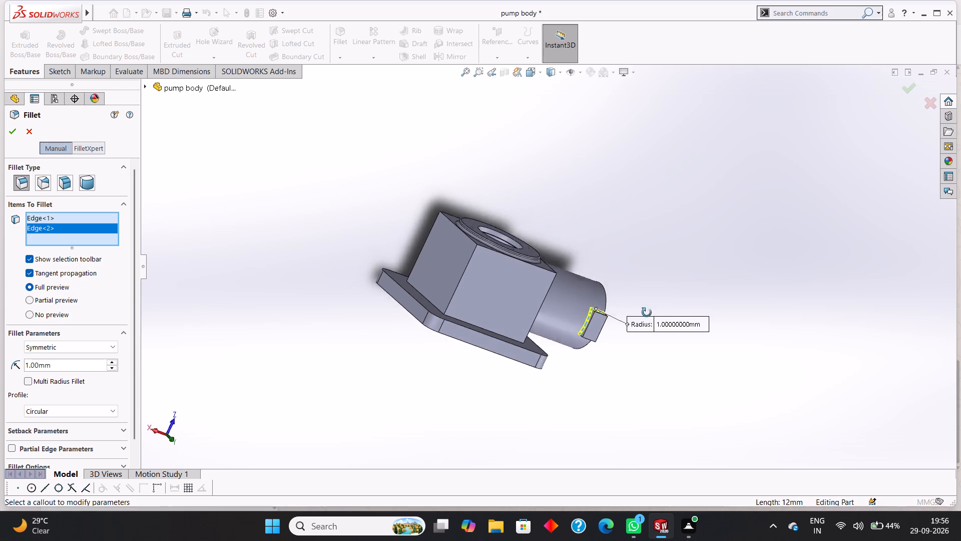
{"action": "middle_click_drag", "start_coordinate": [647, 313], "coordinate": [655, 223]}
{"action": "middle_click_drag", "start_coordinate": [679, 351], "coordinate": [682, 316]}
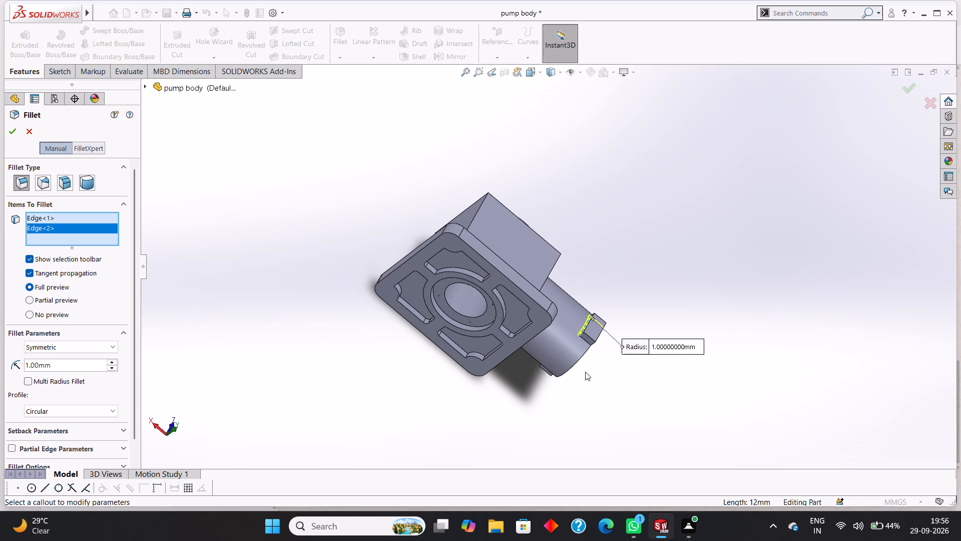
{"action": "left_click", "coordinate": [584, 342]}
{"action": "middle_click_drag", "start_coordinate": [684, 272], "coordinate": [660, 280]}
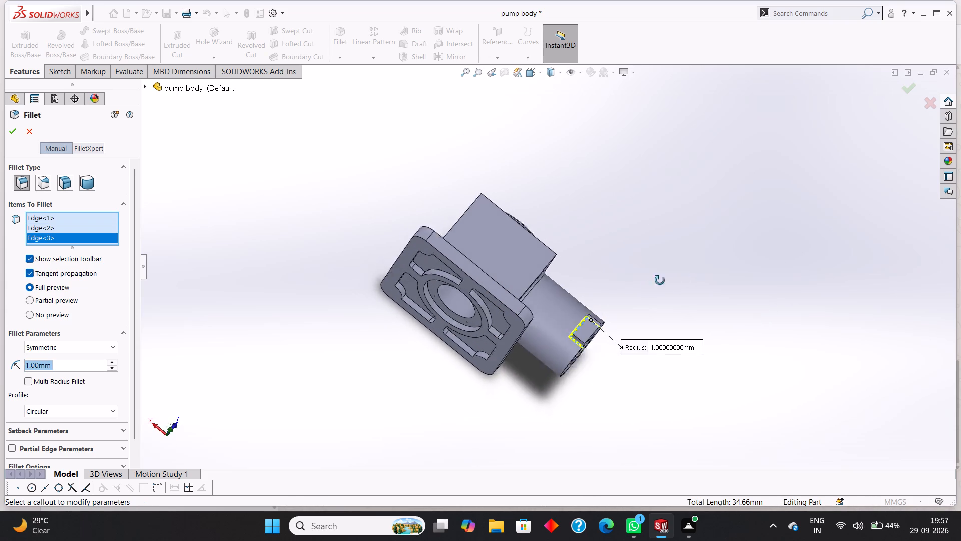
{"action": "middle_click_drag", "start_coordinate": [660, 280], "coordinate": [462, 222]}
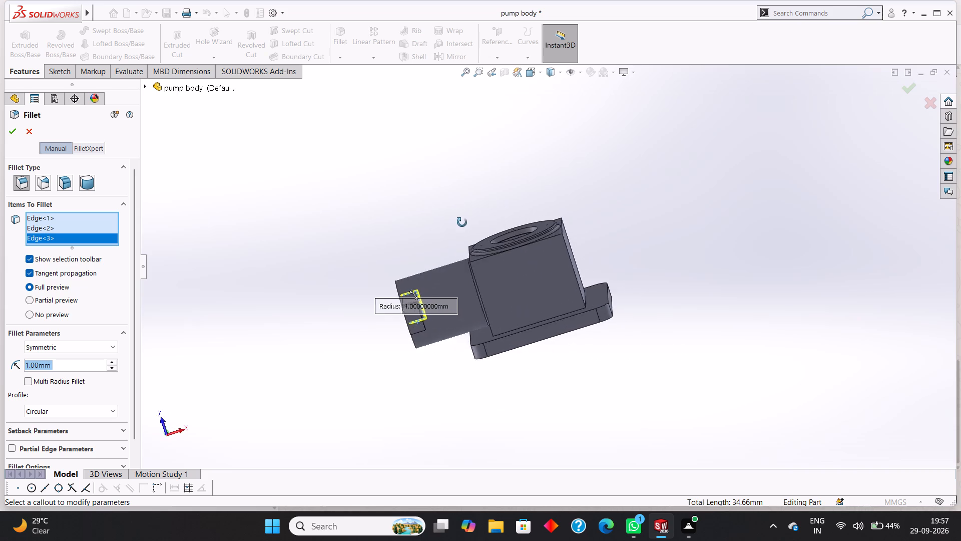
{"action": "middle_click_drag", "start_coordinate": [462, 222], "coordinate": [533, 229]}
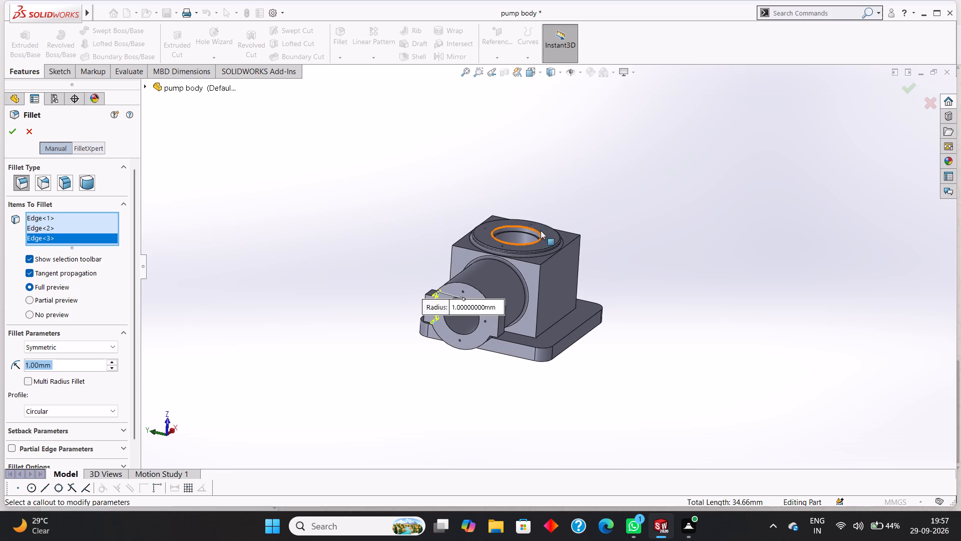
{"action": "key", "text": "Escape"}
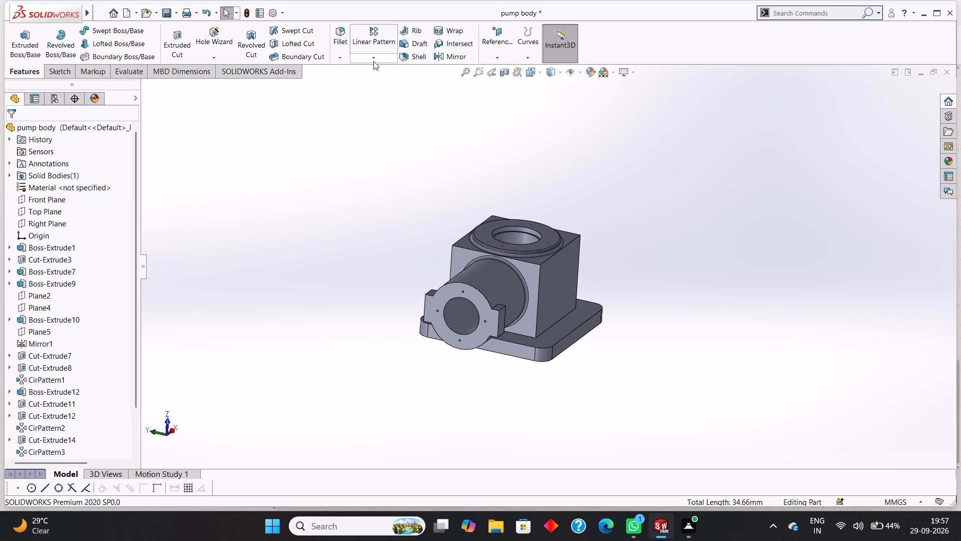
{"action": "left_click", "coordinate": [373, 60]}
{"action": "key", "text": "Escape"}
Start a symmetric 1 mm fillet and select the three edges where one side lug meets the horizontal cylinder.
{"action": "left_click", "coordinate": [335, 56]}
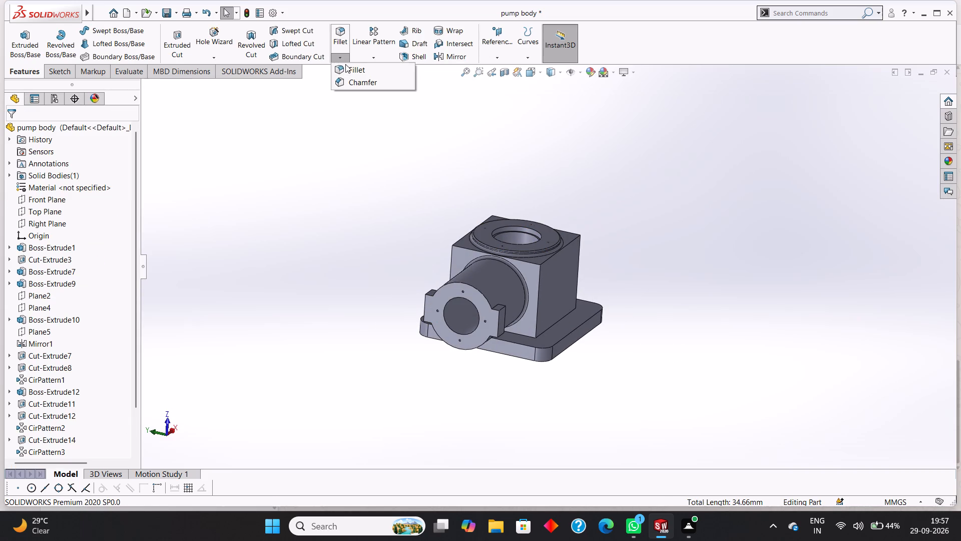
{"action": "left_click", "coordinate": [348, 67]}
{"action": "middle_click_drag", "start_coordinate": [375, 208], "coordinate": [437, 243]}
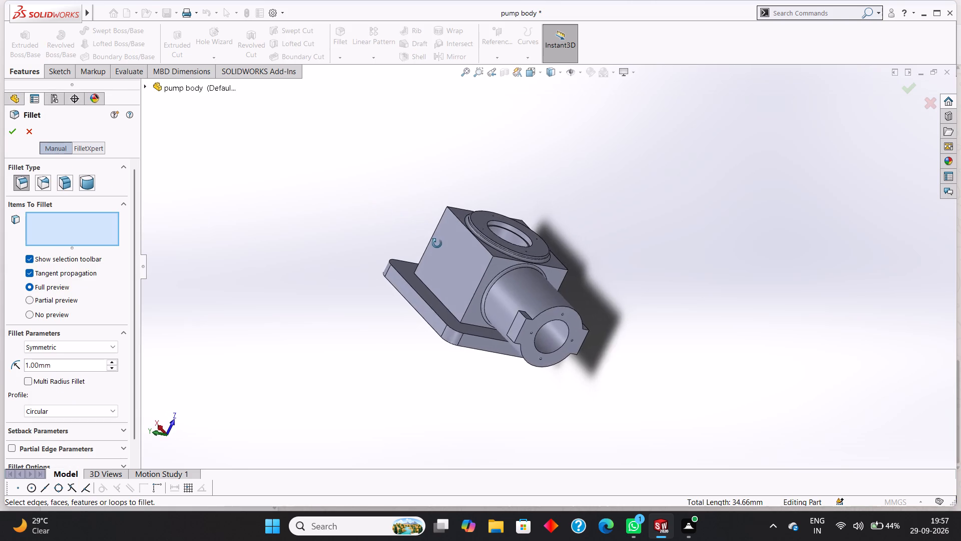
{"action": "middle_click_drag", "start_coordinate": [437, 243], "coordinate": [453, 262]}
{"action": "scroll", "coordinate": [597, 314], "scroll_direction": "down", "scroll_amount": 3}
{"action": "scroll", "coordinate": [532, 339], "scroll_direction": "down", "scroll_amount": 2}
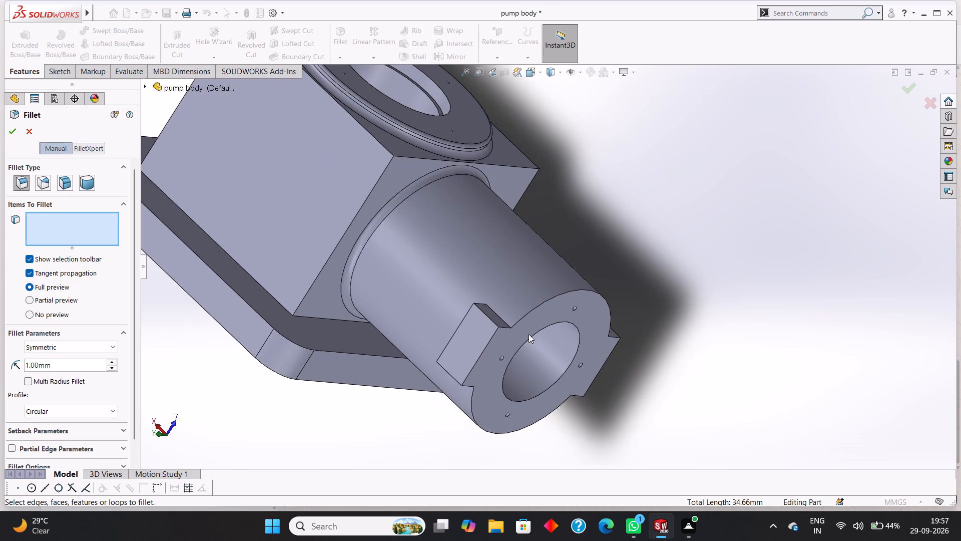
{"action": "left_click", "coordinate": [501, 317]}
{"action": "middle_click_drag", "start_coordinate": [684, 226], "coordinate": [711, 239]}
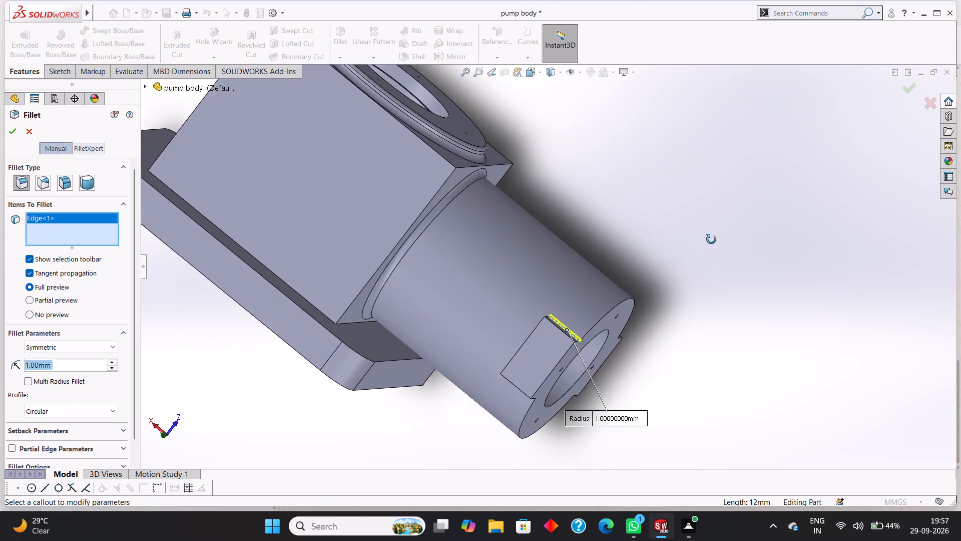
{"action": "middle_click_drag", "start_coordinate": [711, 239], "coordinate": [739, 275]}
{"action": "left_click", "coordinate": [569, 351]}
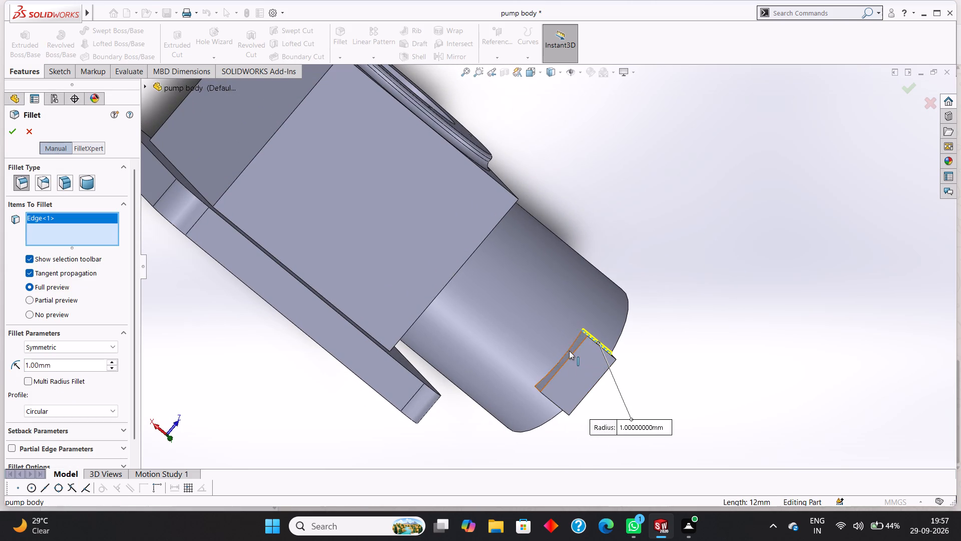
{"action": "middle_click_drag", "start_coordinate": [728, 387], "coordinate": [730, 276]}
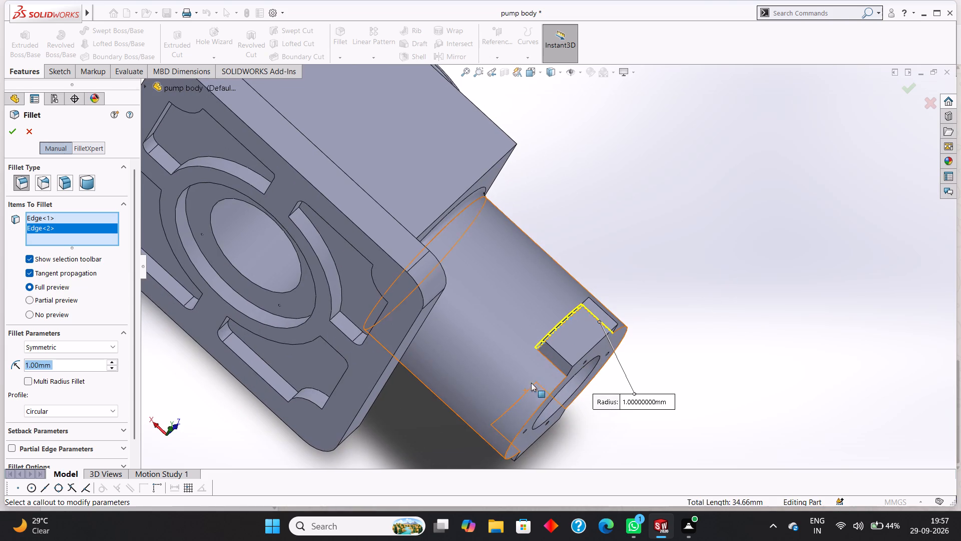
{"action": "left_click", "coordinate": [543, 355]}
{"action": "middle_click_drag", "start_coordinate": [739, 273], "coordinate": [695, 273]}
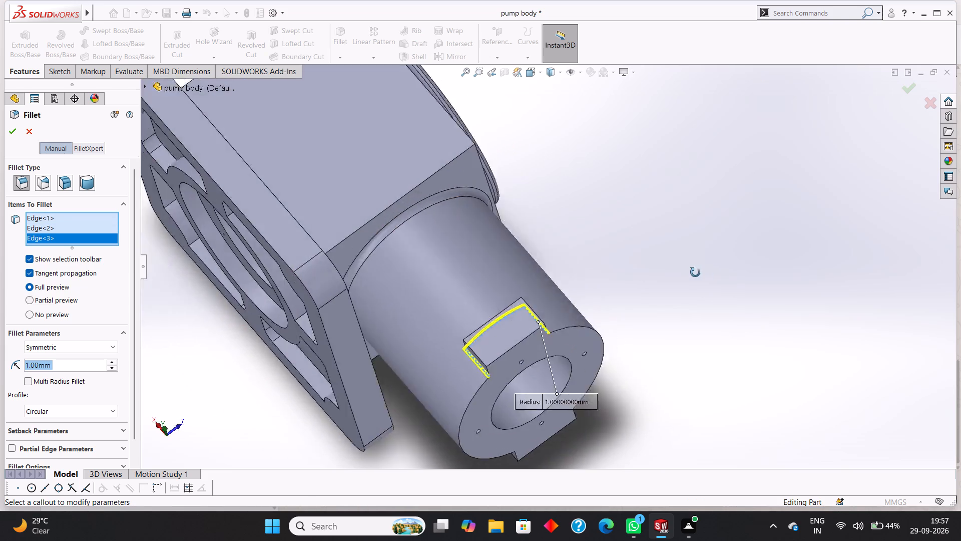
Add the three edges where the opposite side lug meets the horizontal cylinder and apply the 1 mm fillet.
{"action": "middle_click_drag", "start_coordinate": [695, 273], "coordinate": [609, 227]}
{"action": "scroll", "coordinate": [692, 311], "scroll_direction": "up", "scroll_amount": 3}
{"action": "middle_click_drag", "start_coordinate": [683, 357], "coordinate": [678, 330]}
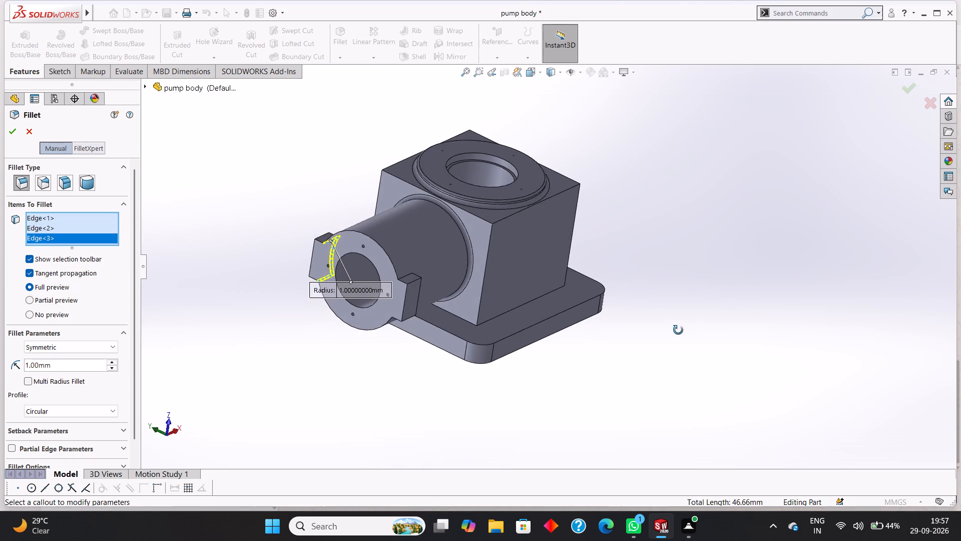
{"action": "middle_click_drag", "start_coordinate": [678, 330], "coordinate": [678, 349]}
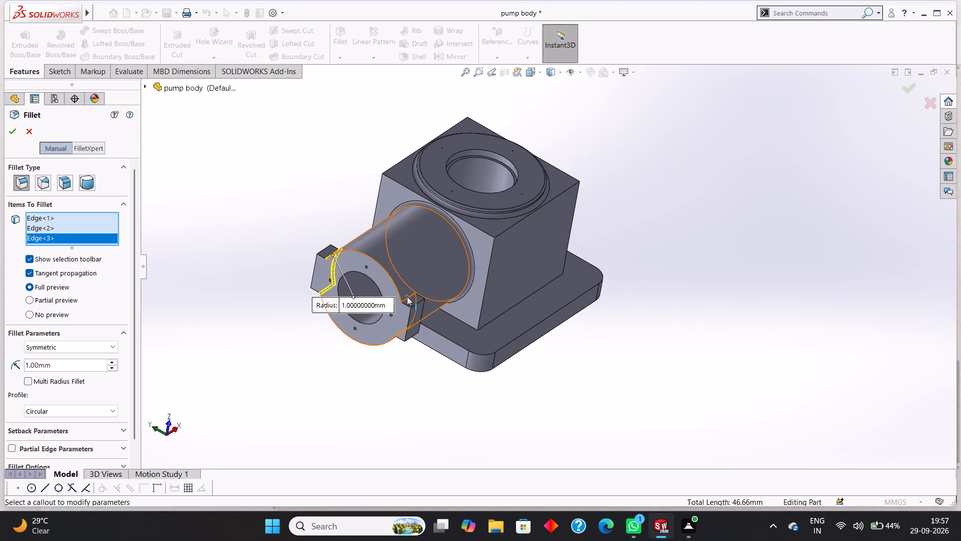
{"action": "left_click", "coordinate": [407, 299]}
{"action": "middle_click_drag", "start_coordinate": [713, 376], "coordinate": [651, 358]}
{"action": "scroll", "coordinate": [651, 358], "scroll_direction": "down", "scroll_amount": 1}
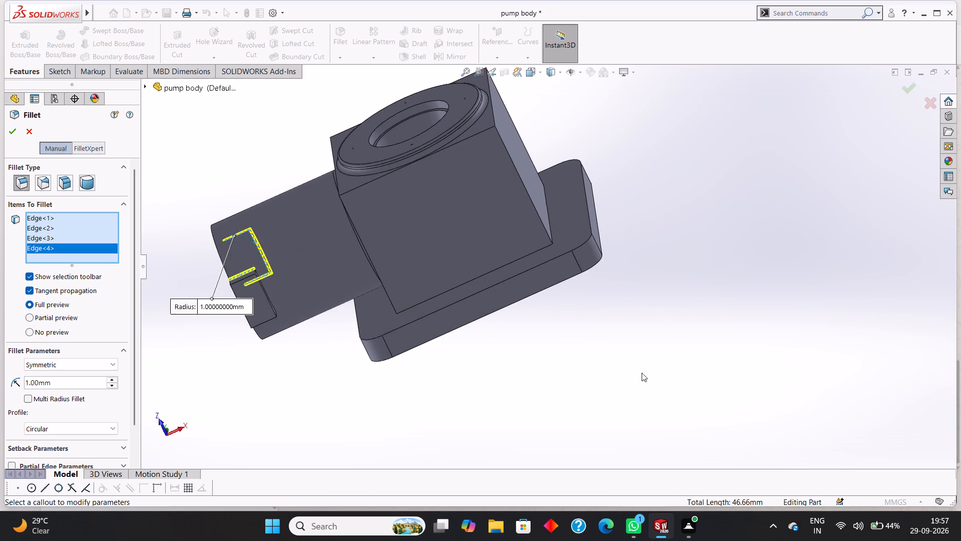
{"action": "scroll", "coordinate": [345, 276], "scroll_direction": "down", "scroll_amount": 3}
{"action": "scroll", "coordinate": [361, 303], "scroll_direction": "up", "scroll_amount": 3}
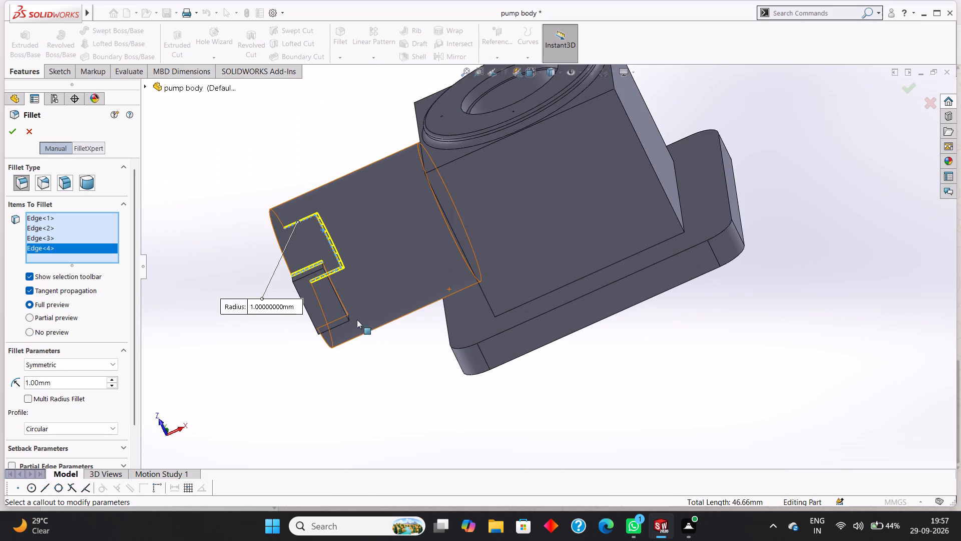
{"action": "middle_click_drag", "start_coordinate": [388, 398], "coordinate": [359, 374]}
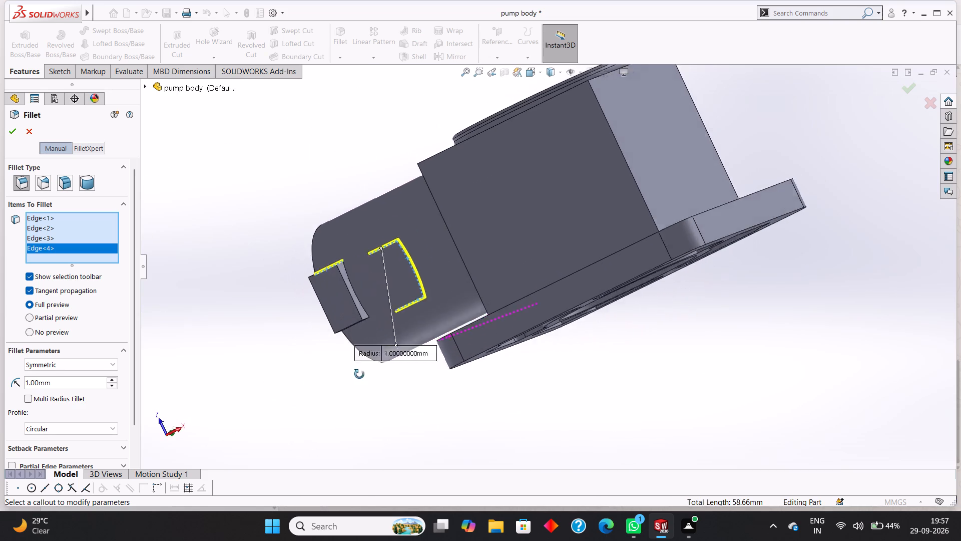
{"action": "middle_click_drag", "start_coordinate": [359, 374], "coordinate": [351, 398]}
{"action": "left_click", "coordinate": [360, 270]}
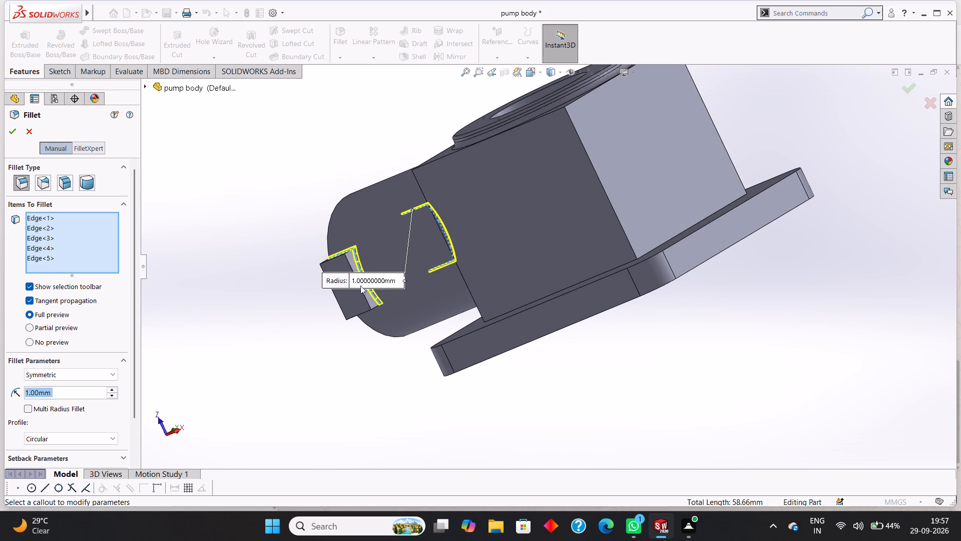
{"action": "middle_click_drag", "start_coordinate": [335, 389], "coordinate": [345, 244]}
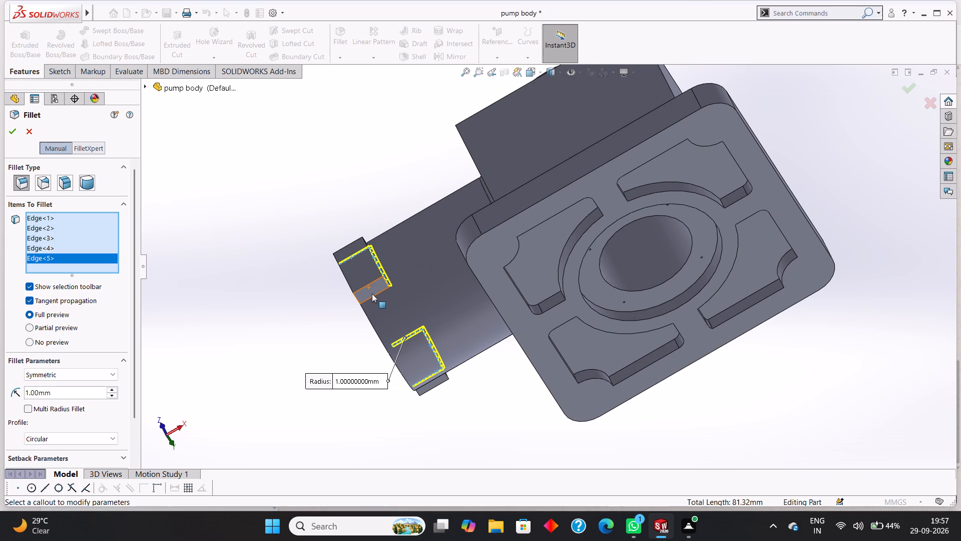
{"action": "left_click", "coordinate": [373, 296]}
{"action": "middle_click_drag", "start_coordinate": [272, 311], "coordinate": [343, 330]}
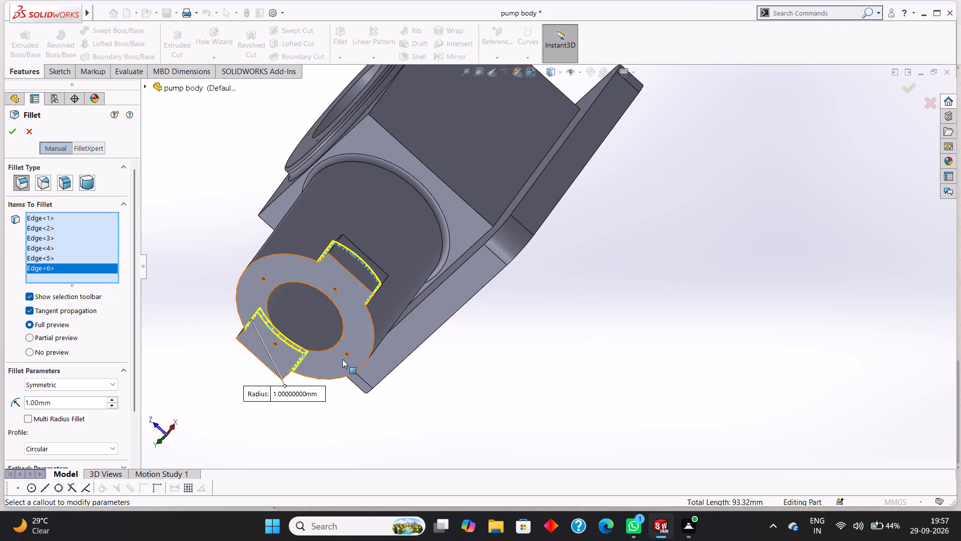
{"action": "scroll", "coordinate": [343, 359], "scroll_direction": "up", "scroll_amount": 3}
{"action": "left_click", "coordinate": [8, 133]}
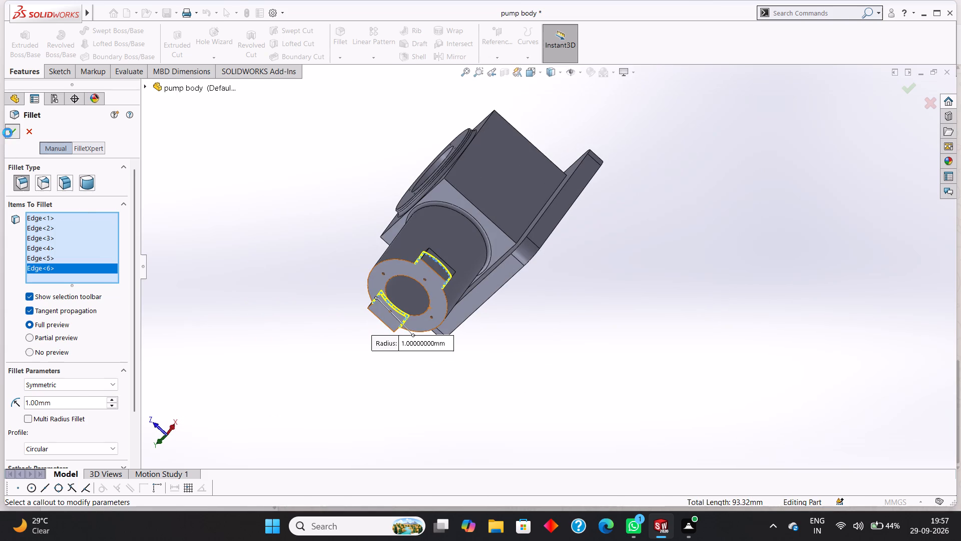
Examine the whole pump body, including its filleted side lugs, from several angles.
{"action": "left_click", "coordinate": [321, 389]}
{"action": "scroll", "coordinate": [331, 390], "scroll_direction": "up", "scroll_amount": 1}
{"action": "middle_click_drag", "start_coordinate": [331, 390], "coordinate": [413, 324]}
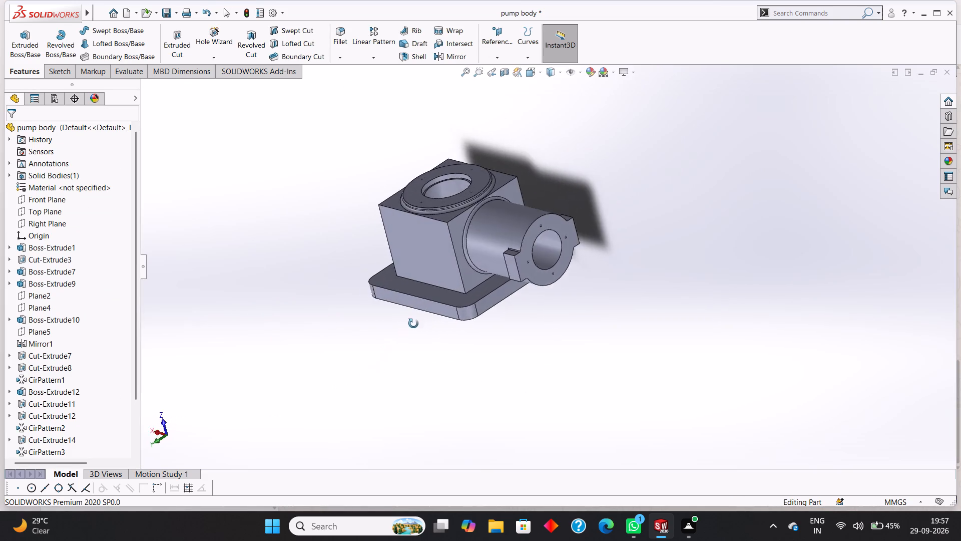
{"action": "middle_click_drag", "start_coordinate": [413, 324], "coordinate": [473, 319]}
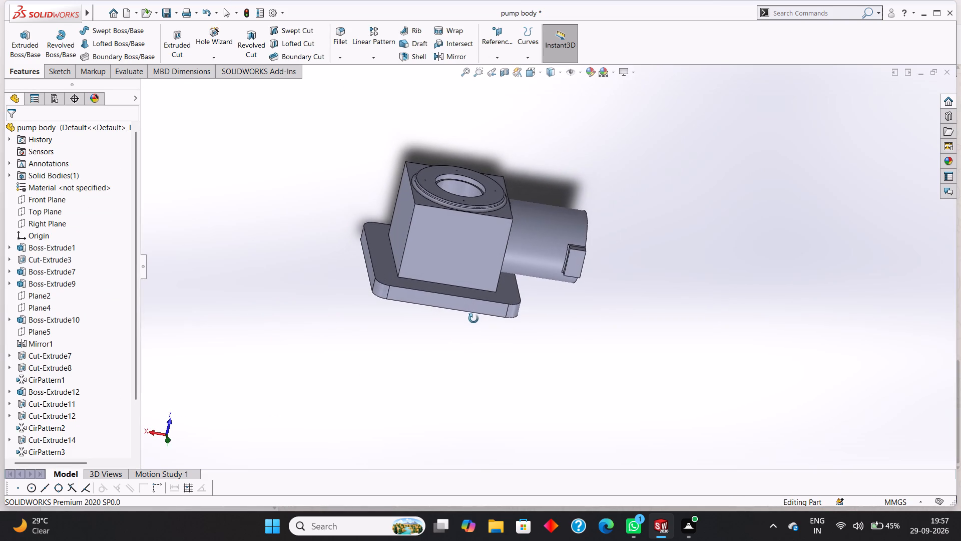
{"action": "middle_click_drag", "start_coordinate": [473, 319], "coordinate": [469, 322]}
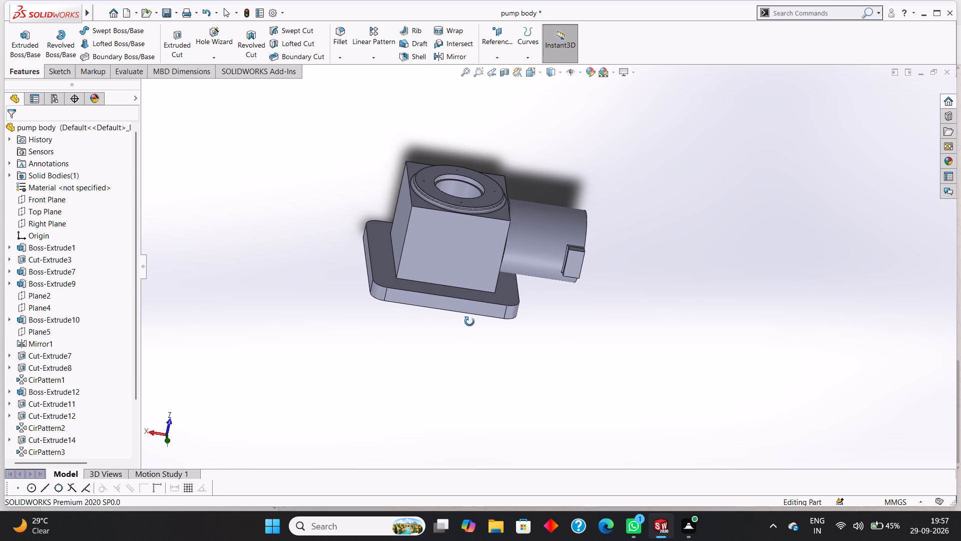
{"action": "middle_click_drag", "start_coordinate": [469, 322], "coordinate": [472, 332]}
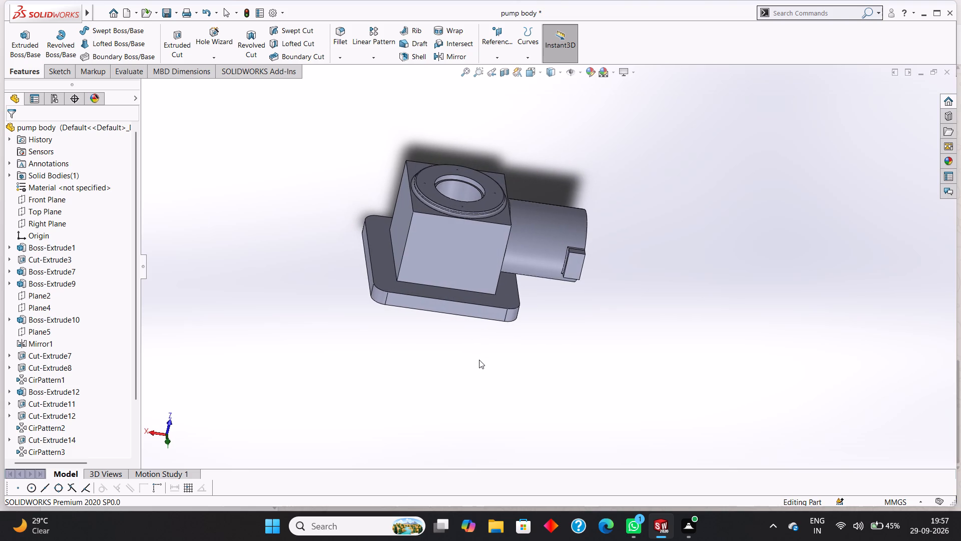
{"action": "scroll", "coordinate": [479, 360], "scroll_direction": "up", "scroll_amount": 1}
{"action": "scroll", "coordinate": [514, 411], "scroll_direction": "down", "scroll_amount": 1}
{"action": "scroll", "coordinate": [516, 411], "scroll_direction": "up", "scroll_amount": 2}
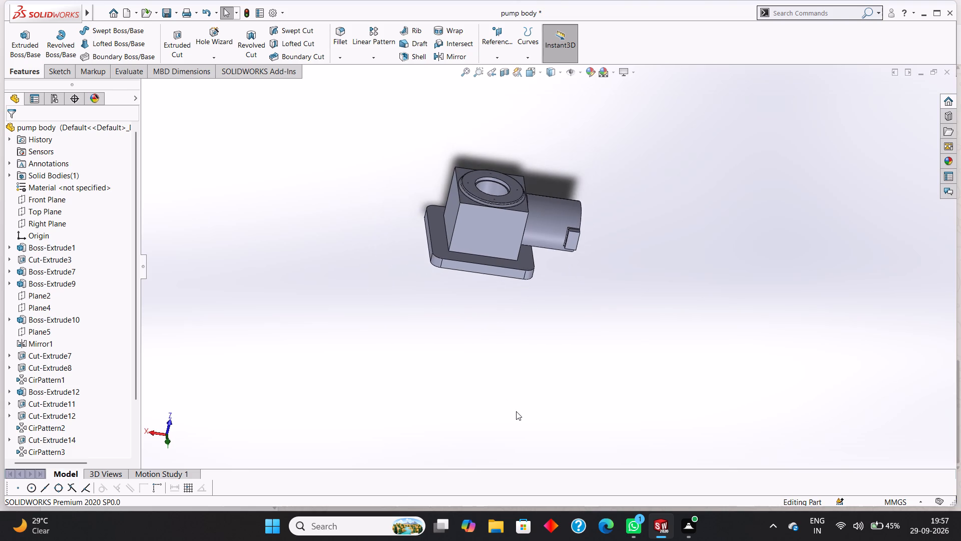
{"action": "scroll", "coordinate": [518, 411], "scroll_direction": "up", "scroll_amount": 3}
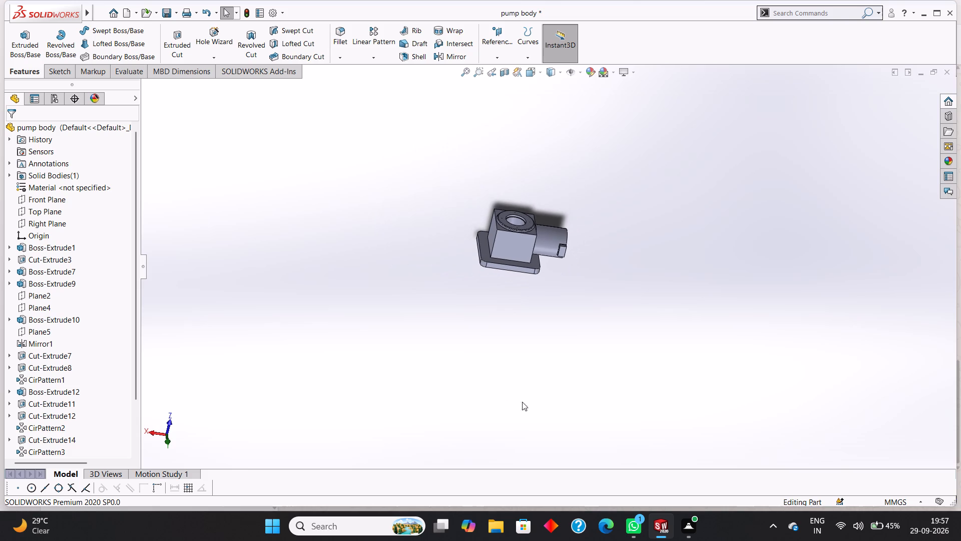
{"action": "middle_click_drag", "start_coordinate": [539, 324], "coordinate": [549, 257]}
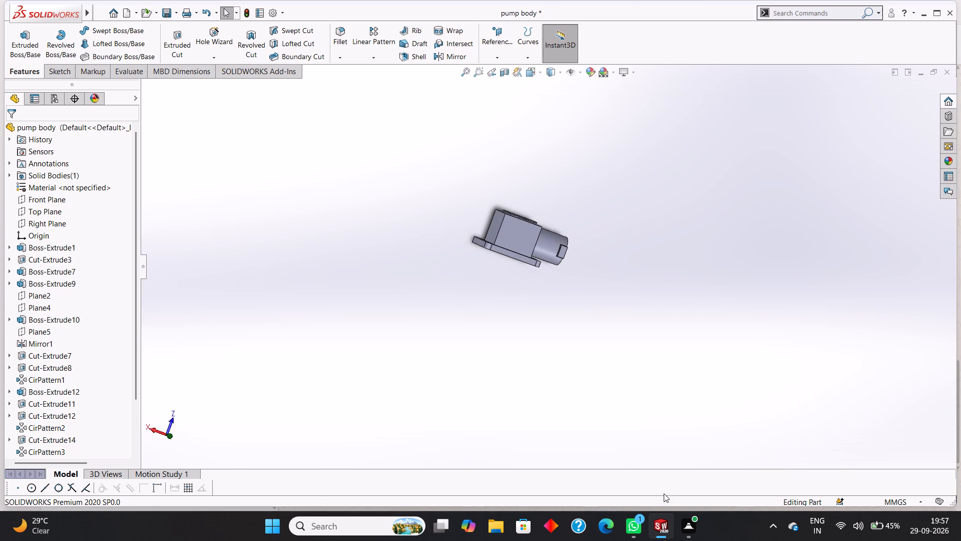
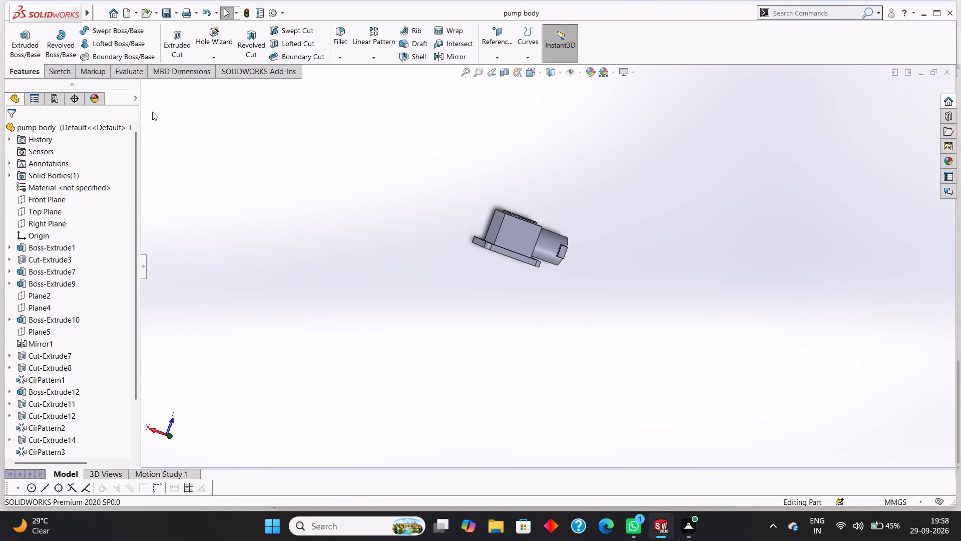
Save the part as an Adobe Portable Document Format (*.pdf) file named pump body in the tryfuji folder.
{"action": "left_click", "coordinate": [178, 11]}
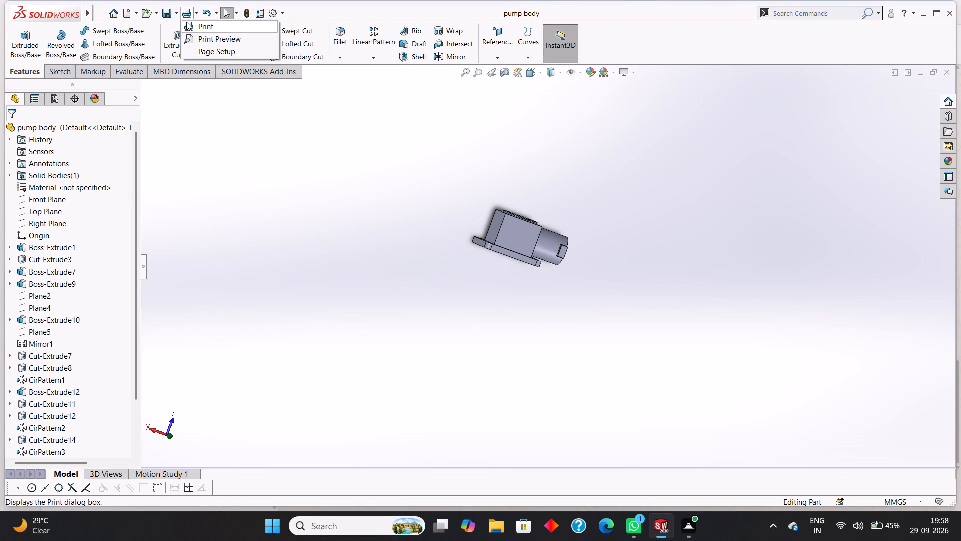
{"action": "left_click", "coordinate": [184, 35]}
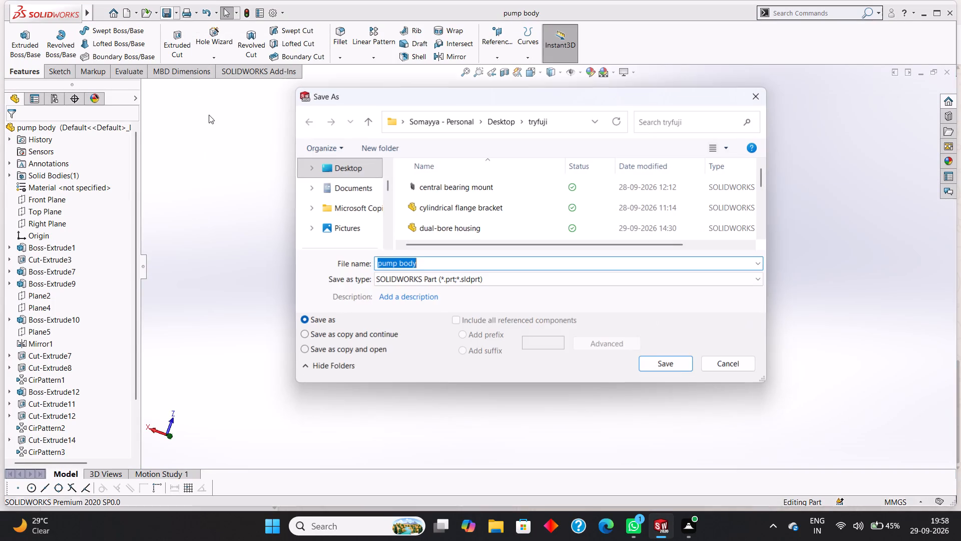
{"action": "left_click", "coordinate": [455, 281]}
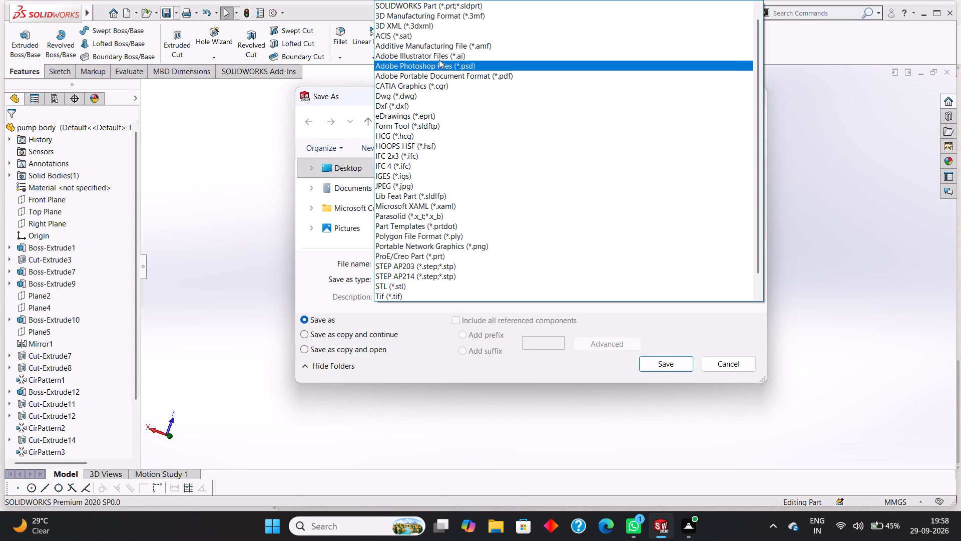
{"action": "left_click", "coordinate": [466, 77]}
{"action": "left_click", "coordinate": [430, 299]}
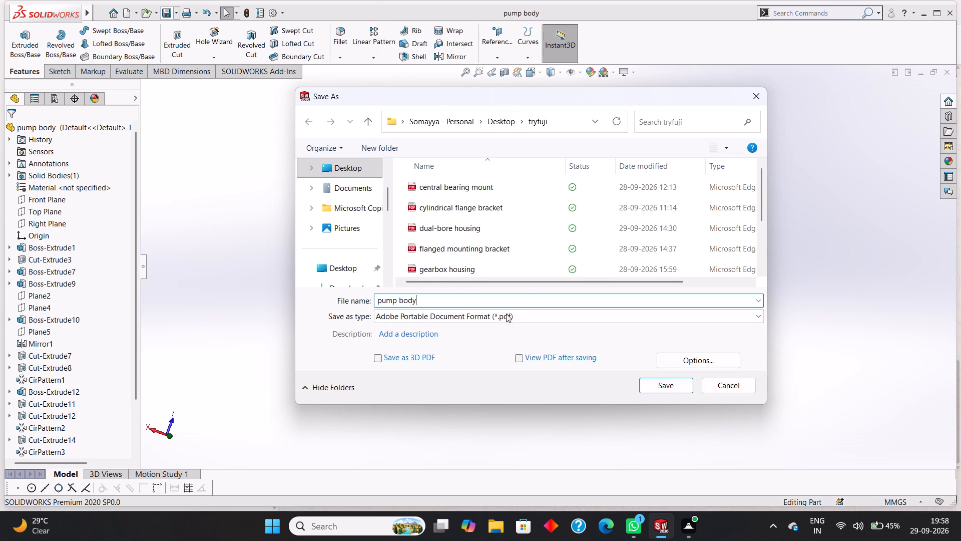
{"action": "left_click", "coordinate": [650, 380]}
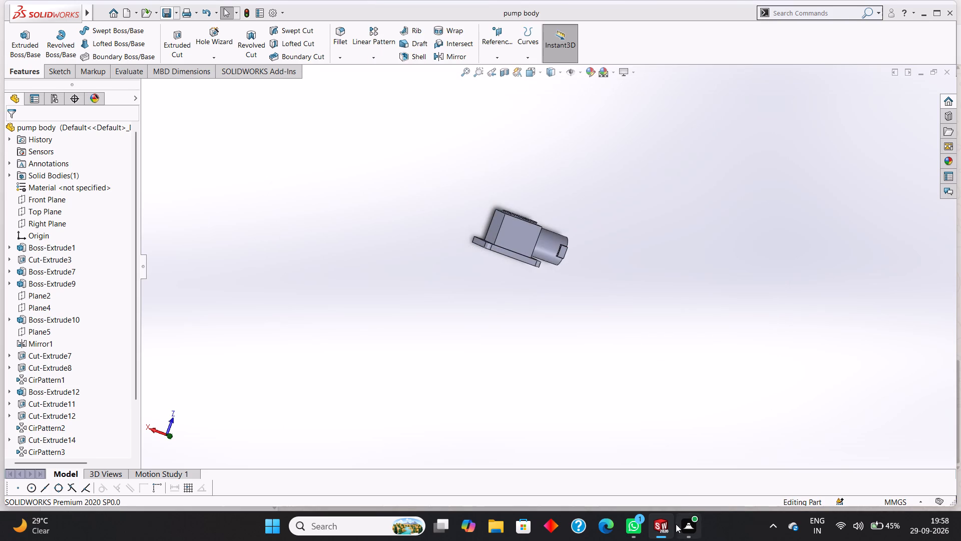